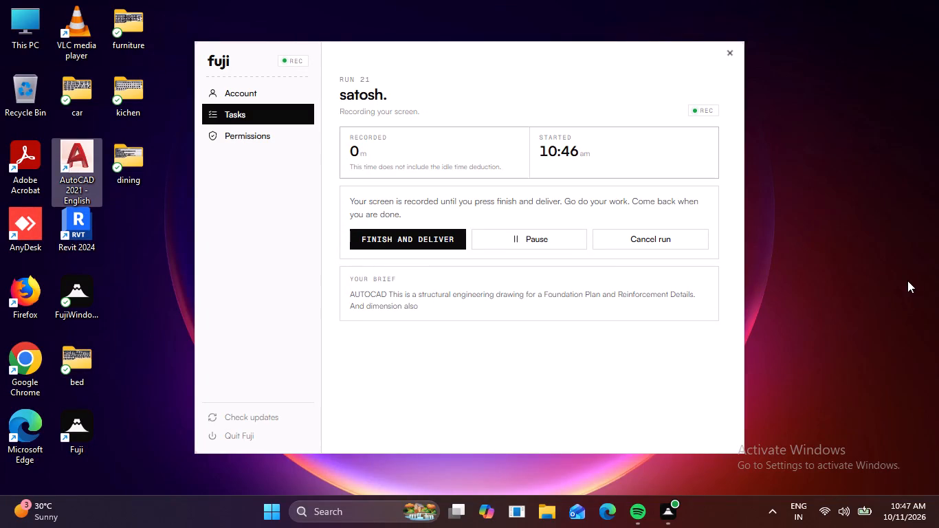
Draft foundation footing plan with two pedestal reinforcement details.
Launch AutoCAD 2021 and start a new blank drawing.
double_click(60, 165)
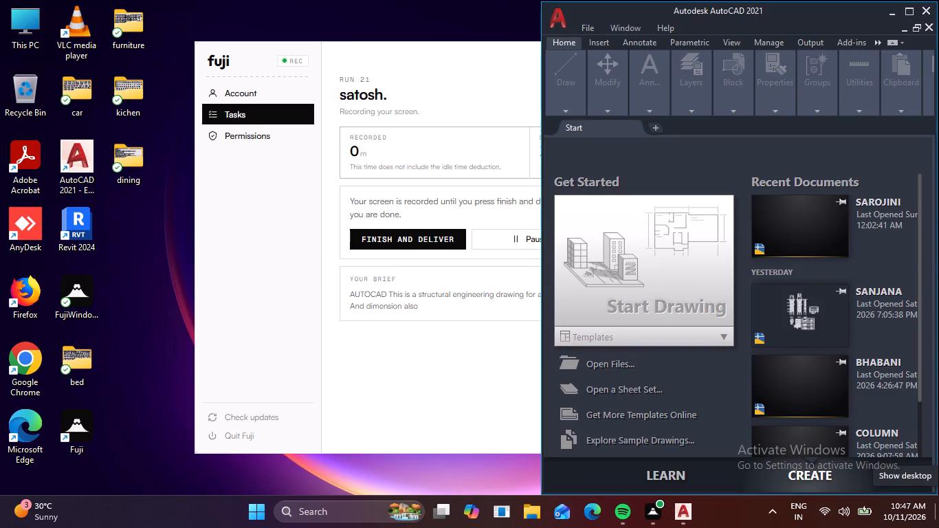
scroll(938, 527, up, 1)
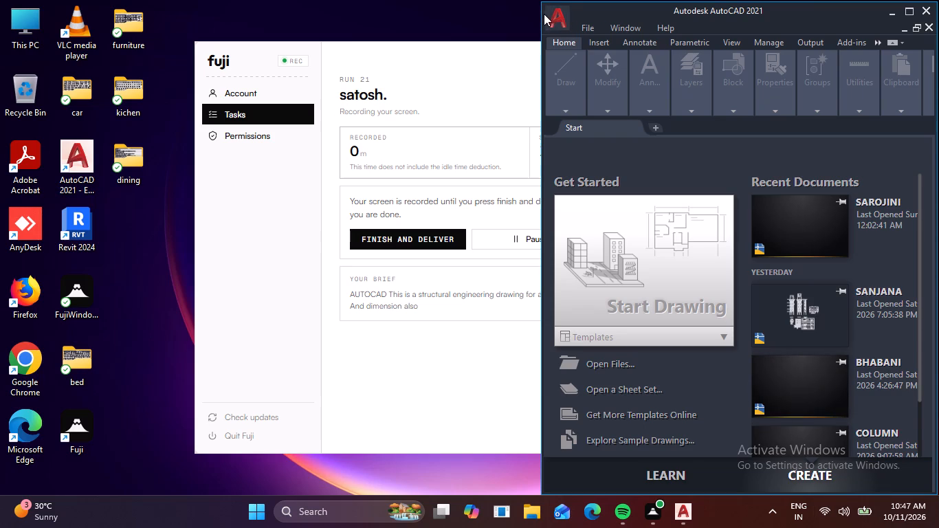
drag(542, 12, 0, 0)
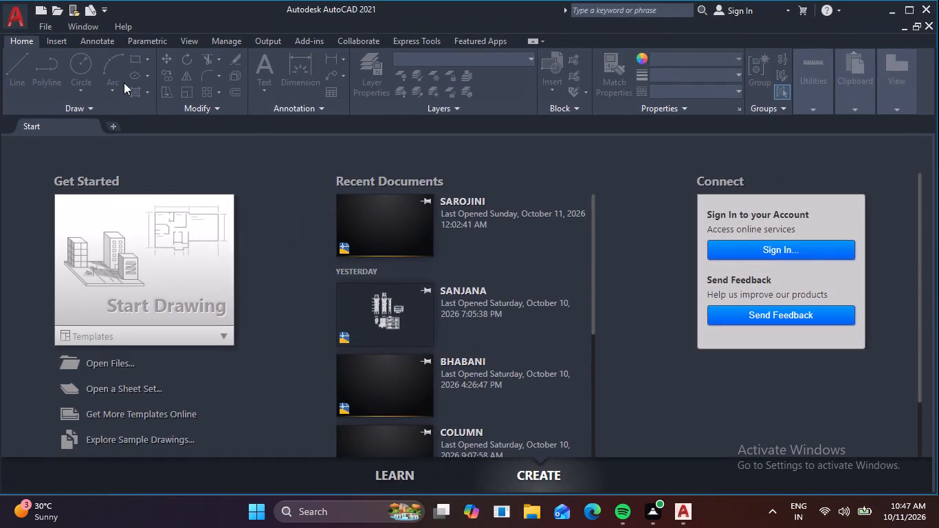
click(122, 261)
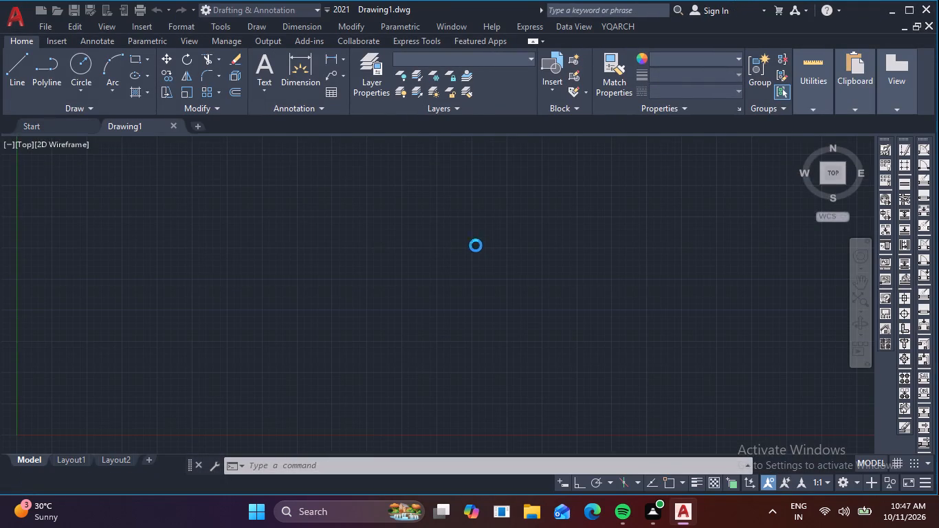
Turn off the grid display in the new drawing.
key(F7)
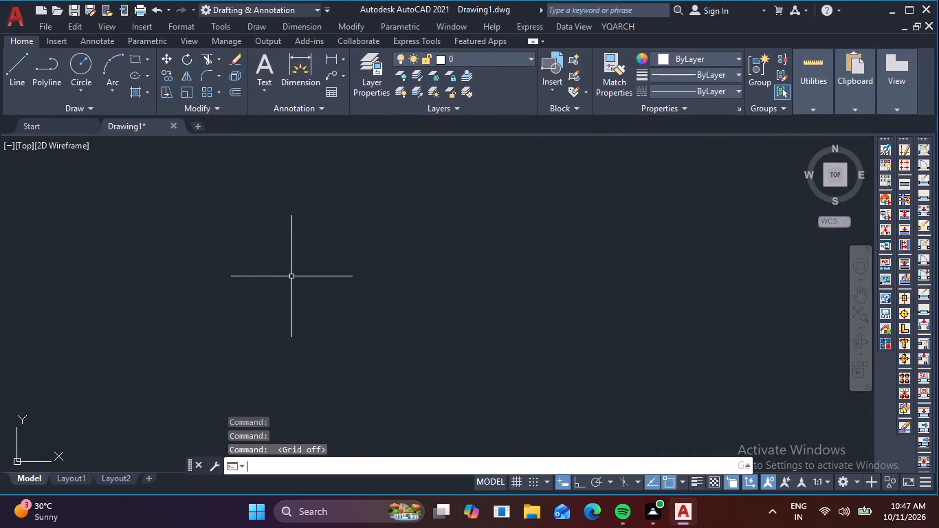
Configure the drawing units to decimal length with precision 0 and an insertion scale in millimeters.
text(un)
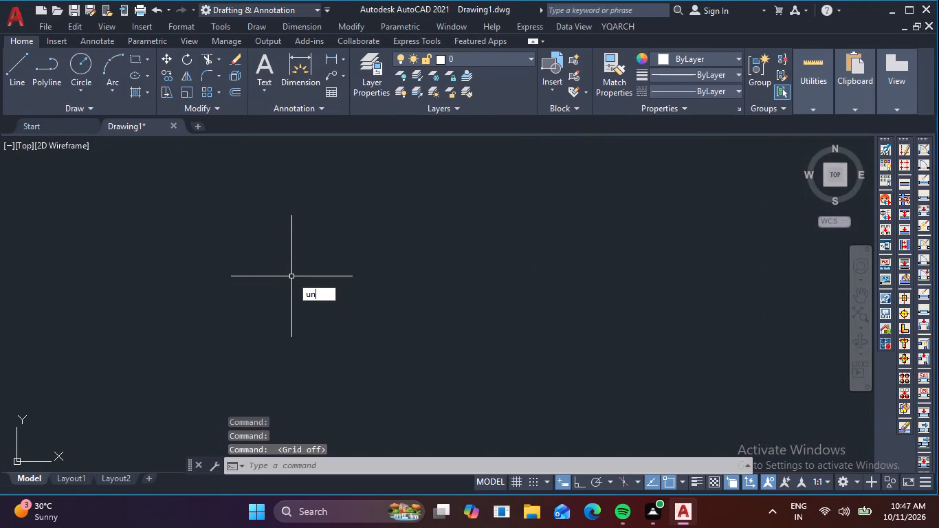
key(space)
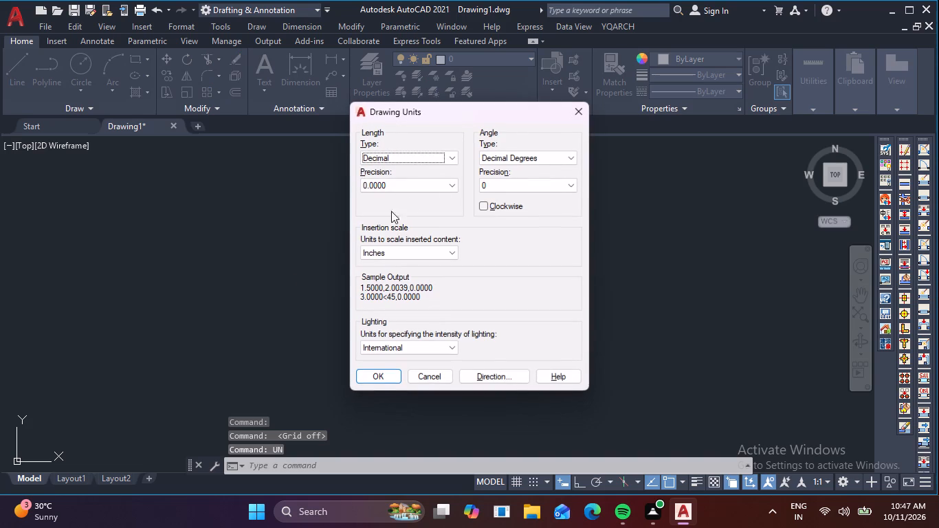
click(456, 161)
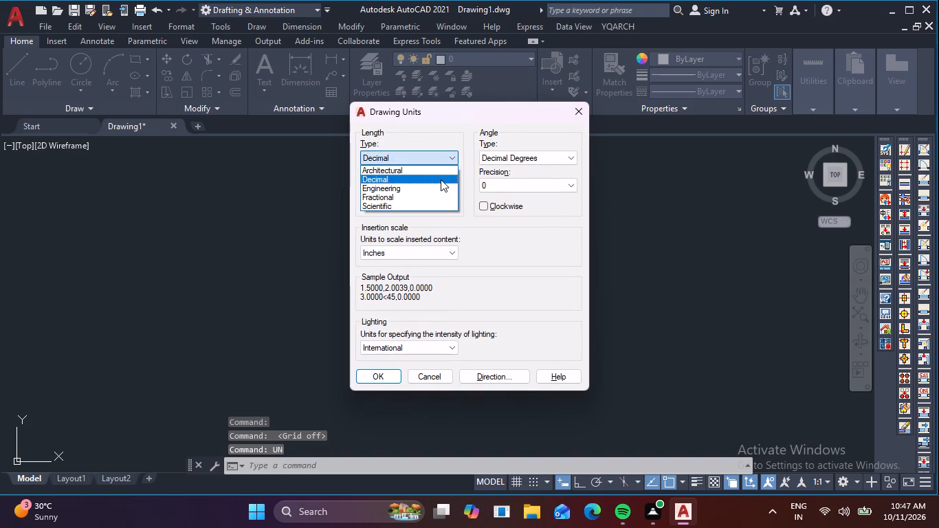
click(441, 179)
click(430, 189)
click(427, 200)
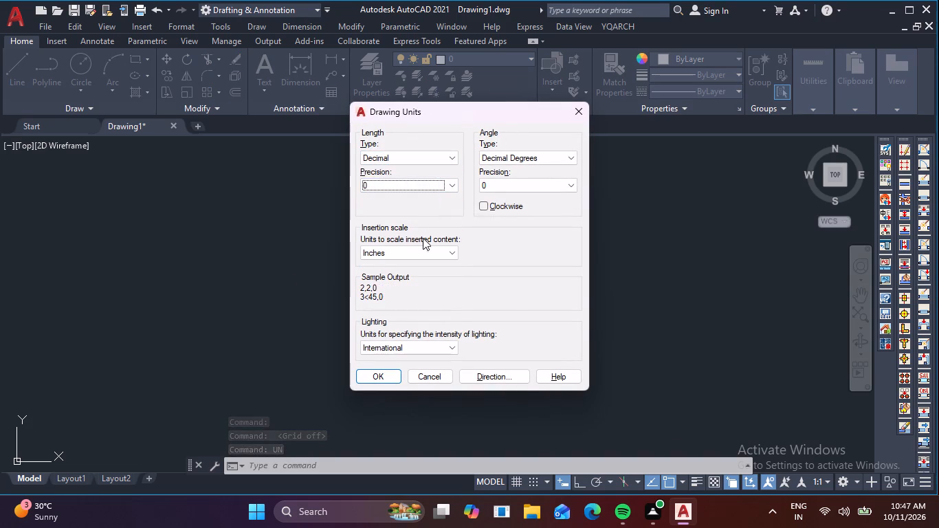
click(430, 249)
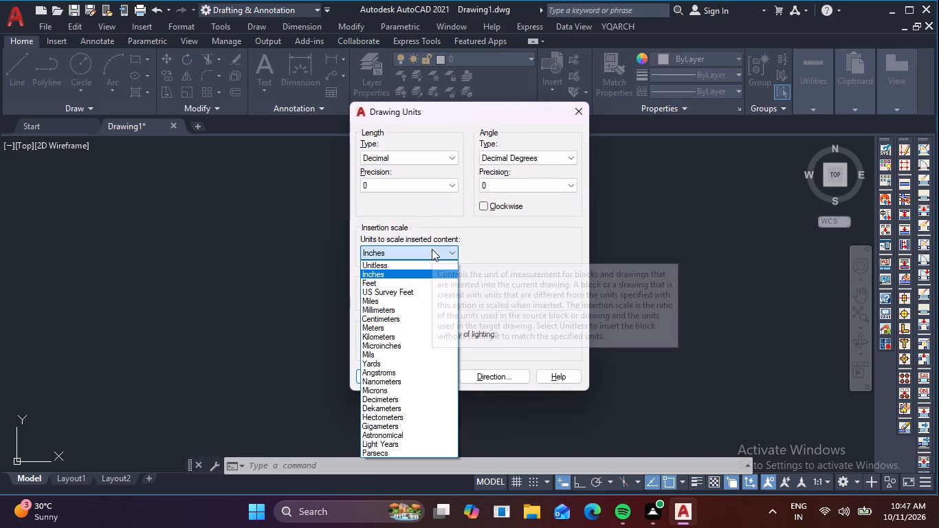
click(410, 307)
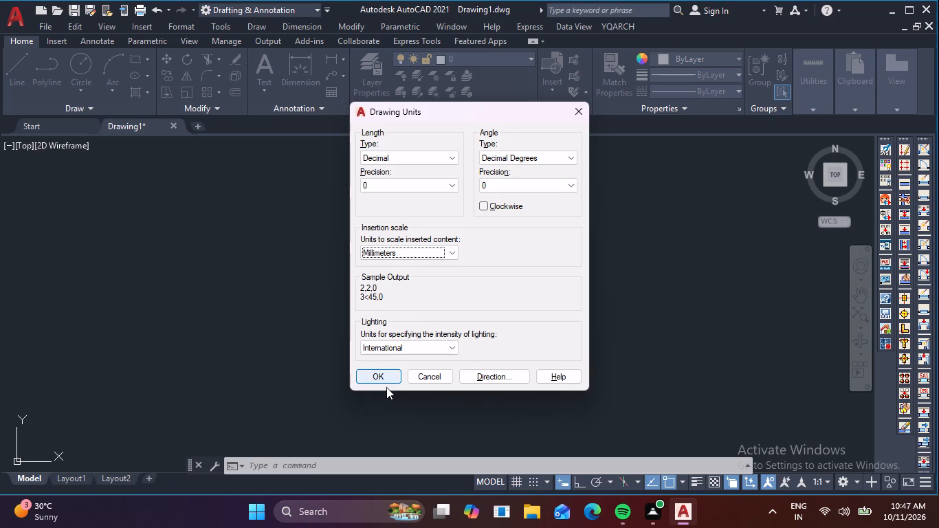
click(387, 388)
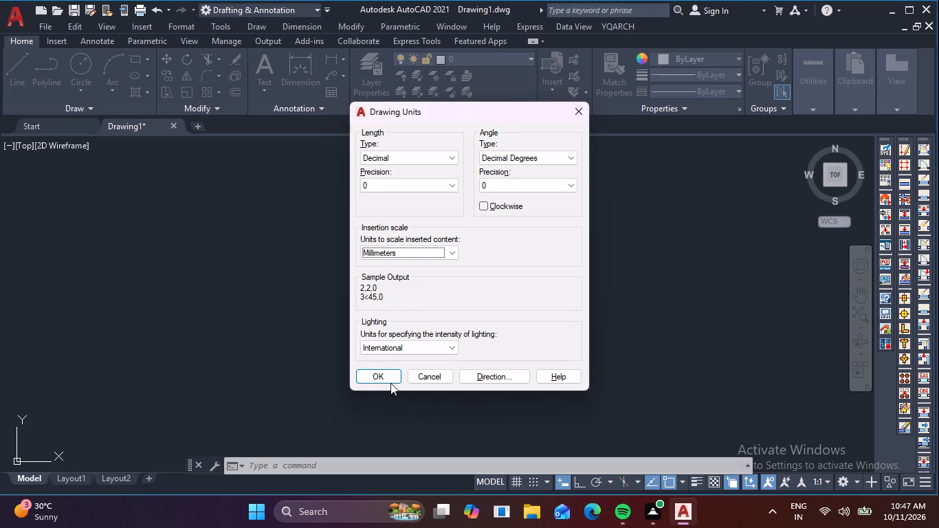
click(390, 376)
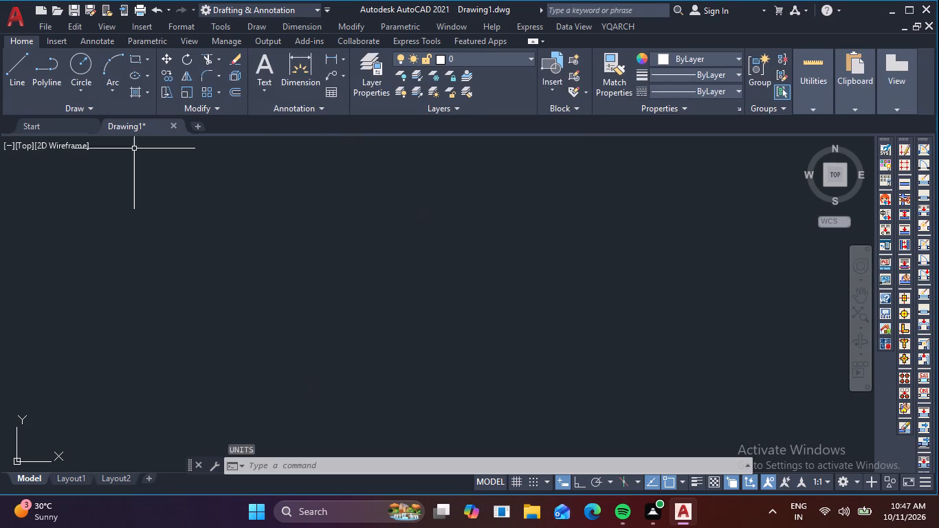
Turn off the UCS icon and return to the Home tools.
click(179, 39)
click(6, 69)
click(23, 37)
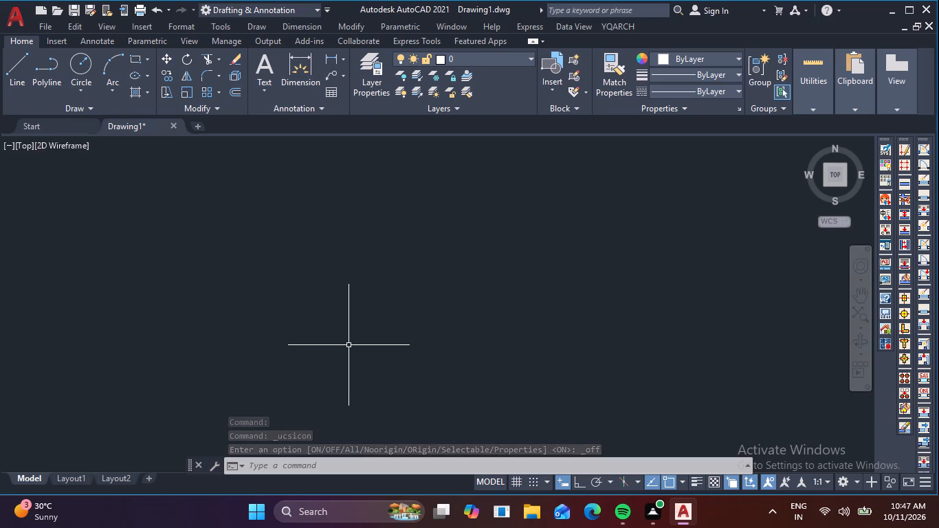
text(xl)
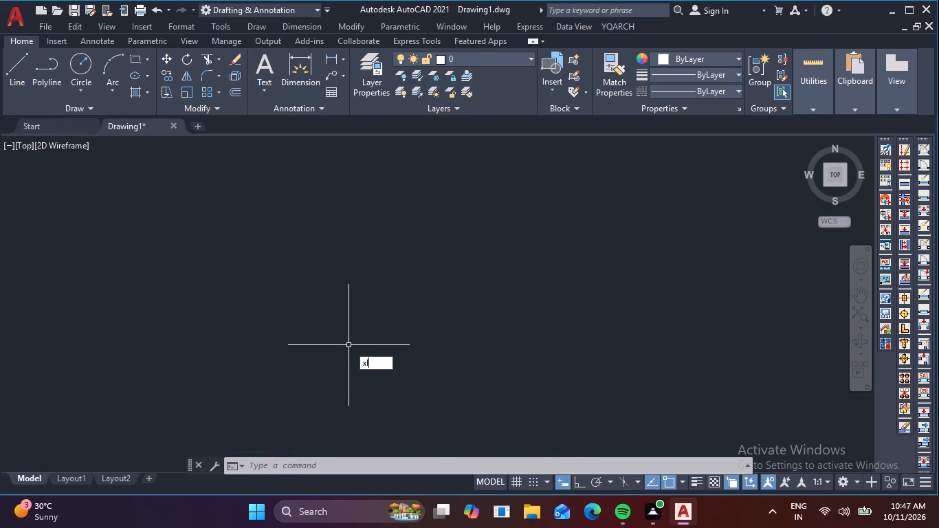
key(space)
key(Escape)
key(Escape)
Draw a trial vertical line straight down with Ortho mode turned on.
text(l)
key(space)
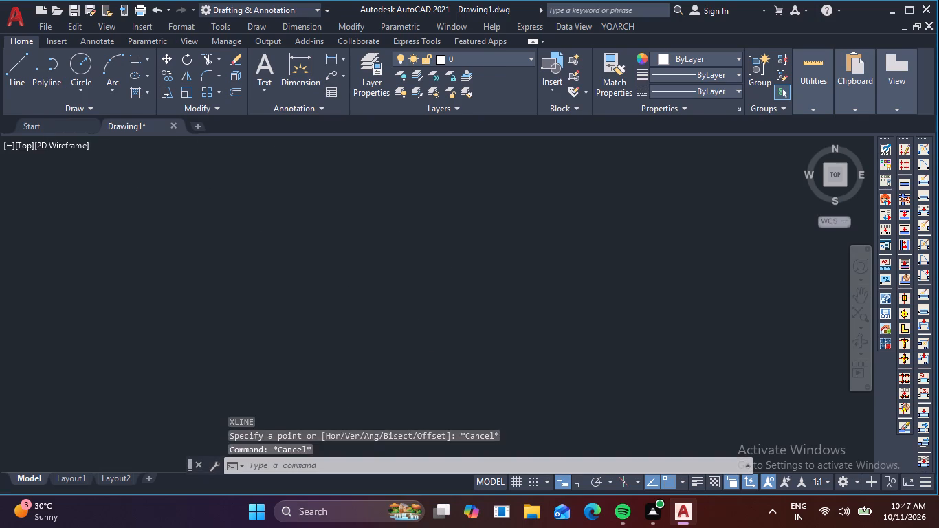
click(197, 179)
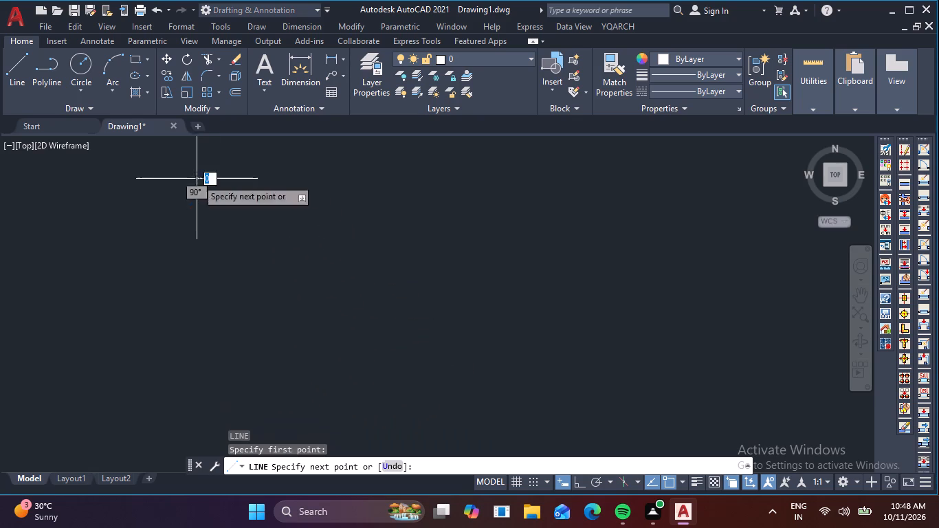
key(F8)
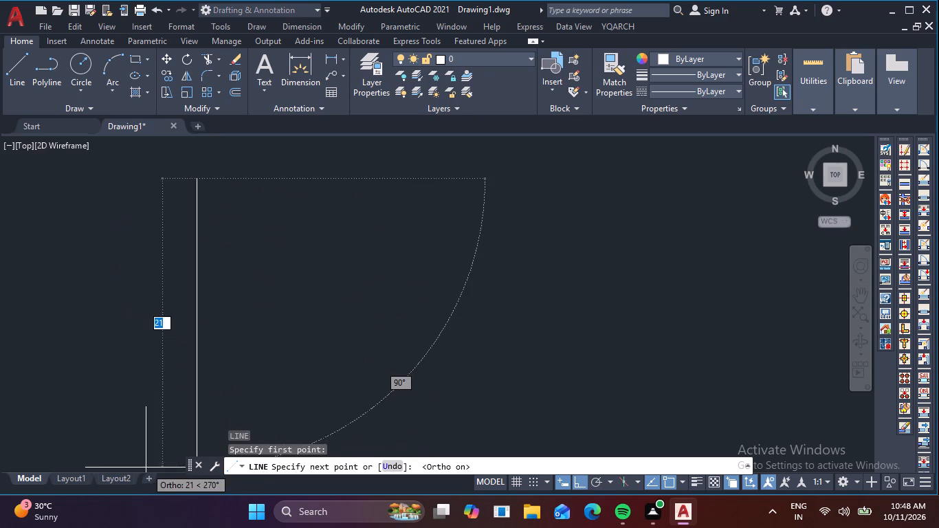
scroll(163, 417, down, 2)
middle_drag(168, 417, 217, 299)
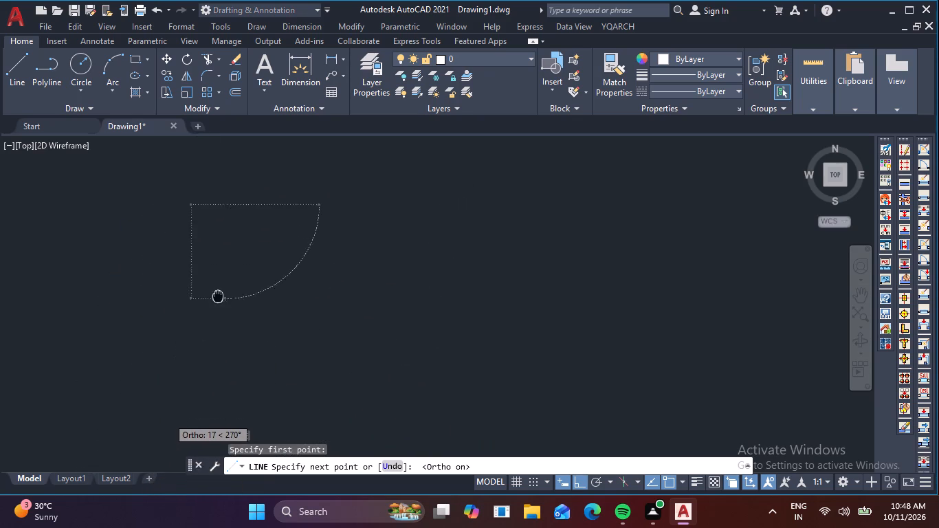
scroll(213, 330, down, 4)
middle_drag(239, 374, 275, 234)
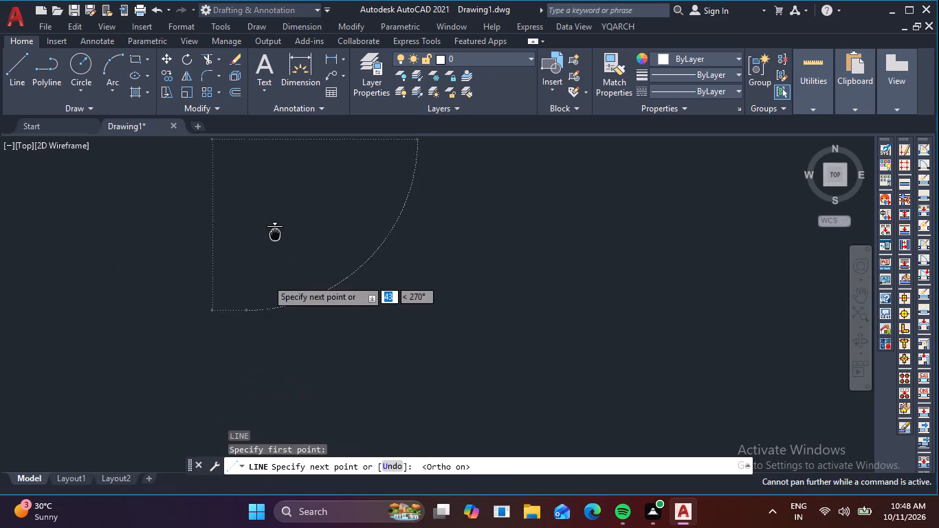
middle_drag(275, 234, 276, 228)
scroll(269, 265, down, 13)
scroll(269, 325, down, 11)
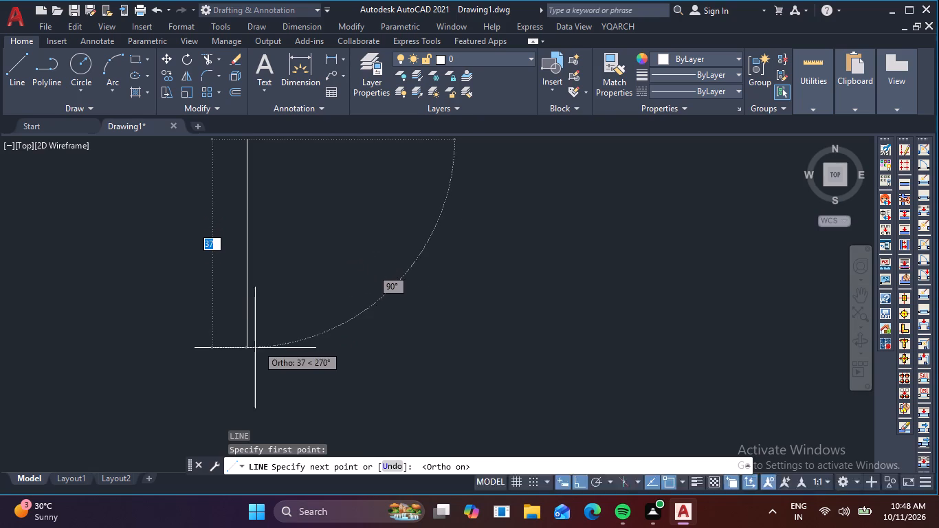
scroll(247, 364, down, 1)
click(252, 409)
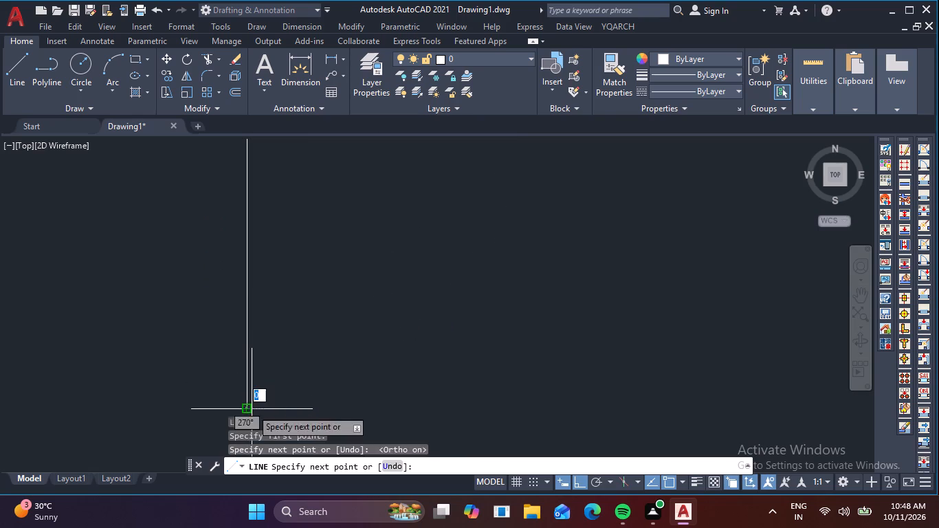
key(Escape)
Delete the short trial vertical line.
scroll(355, 412, down, 4)
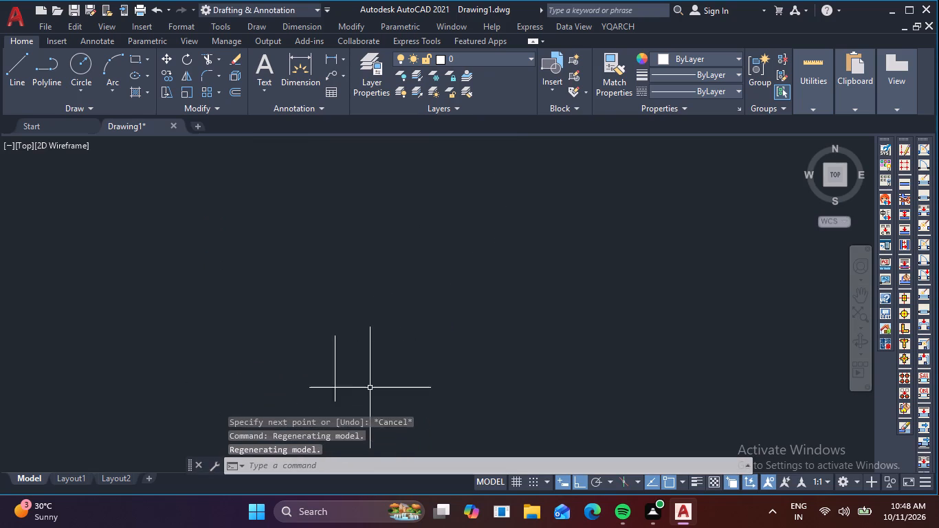
scroll(370, 388, down, 1)
middle_drag(369, 390, 375, 295)
drag(383, 316, 377, 303)
click(302, 223)
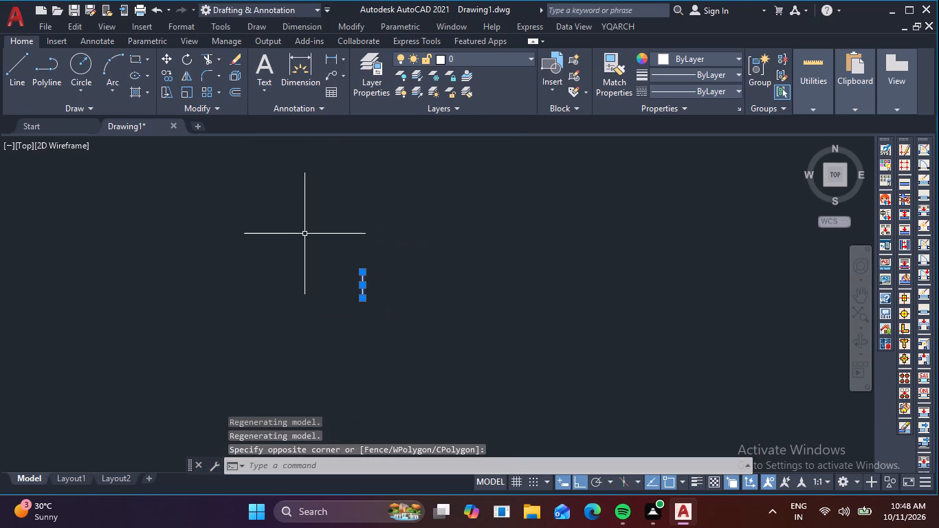
key(Delete)
Draw a vertical line about 45,300 mm long, running downward, at a much larger drawing scale.
scroll(307, 239, down, 13)
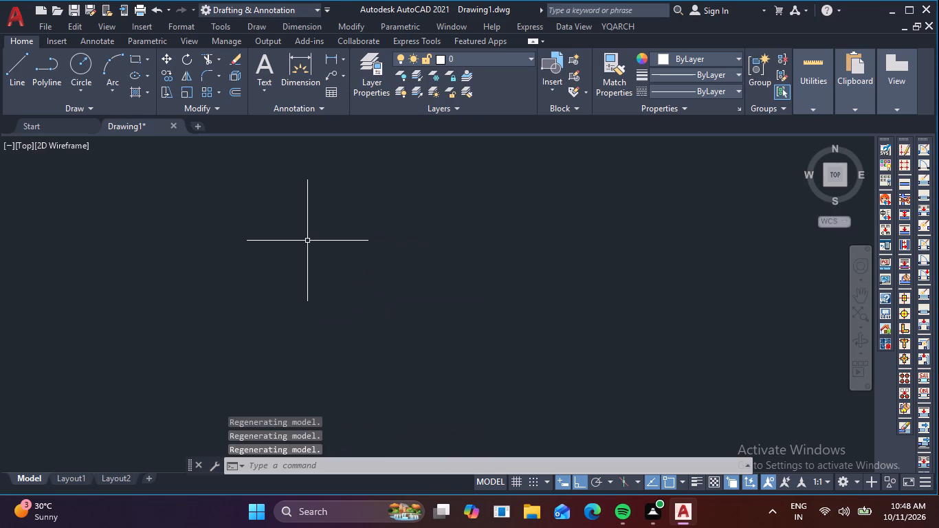
key(l)
key(space)
click(237, 160)
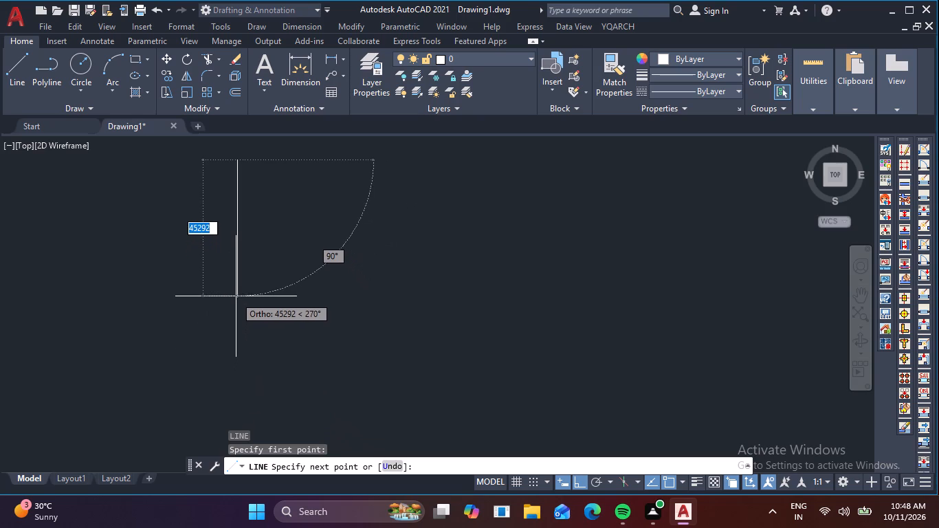
click(236, 296)
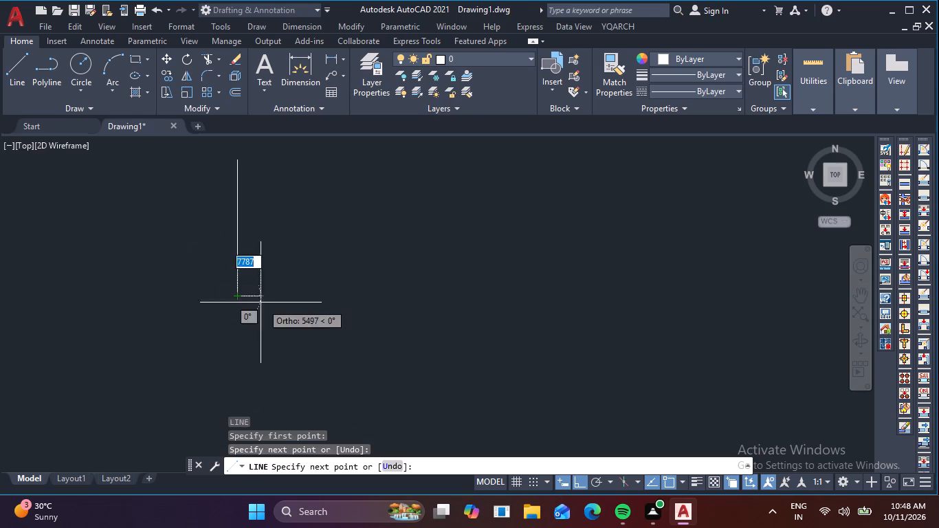
key(Escape)
Offset the vertical line 7500 to the right, and offset the resulting line another 7500 the same way.
middle_drag(264, 184, 297, 392)
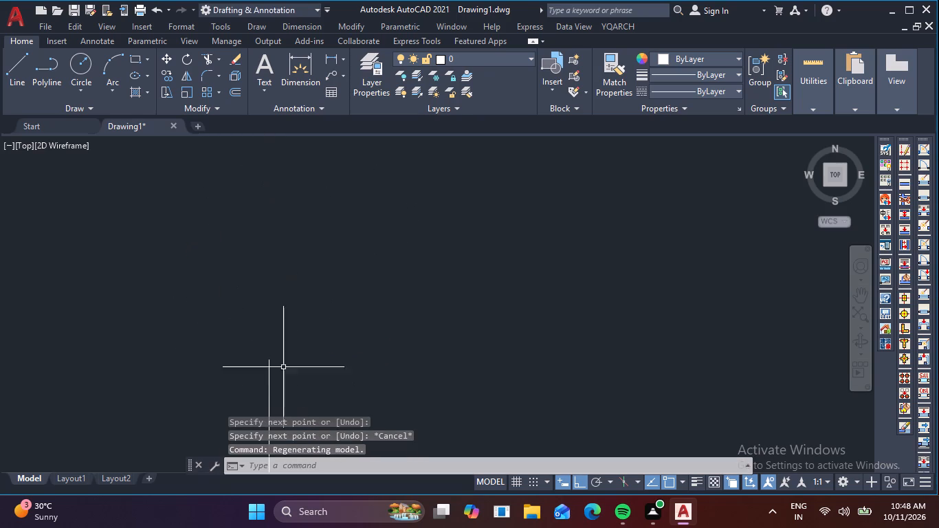
middle_drag(311, 383, 299, 164)
middle_drag(306, 194, 321, 266)
scroll(321, 266, up, 1)
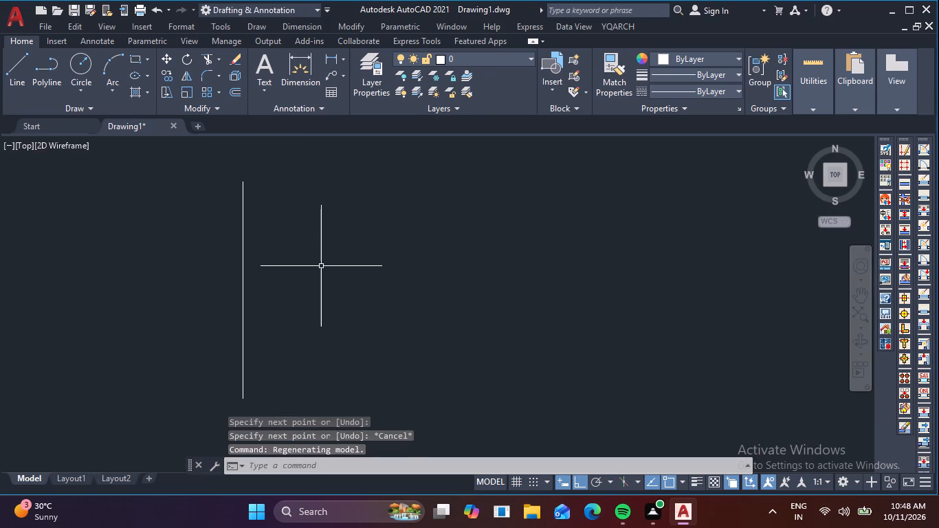
middle_drag(321, 266, 421, 271)
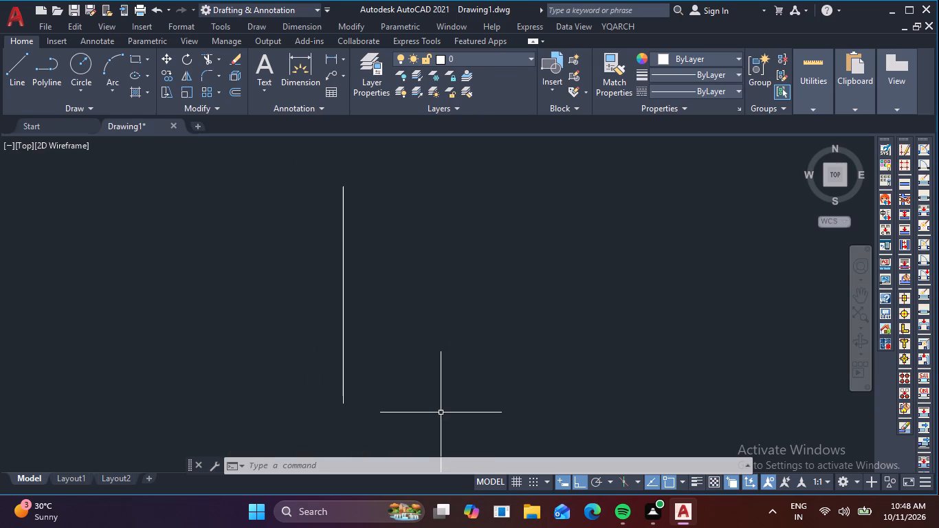
key(o)
key(Return)
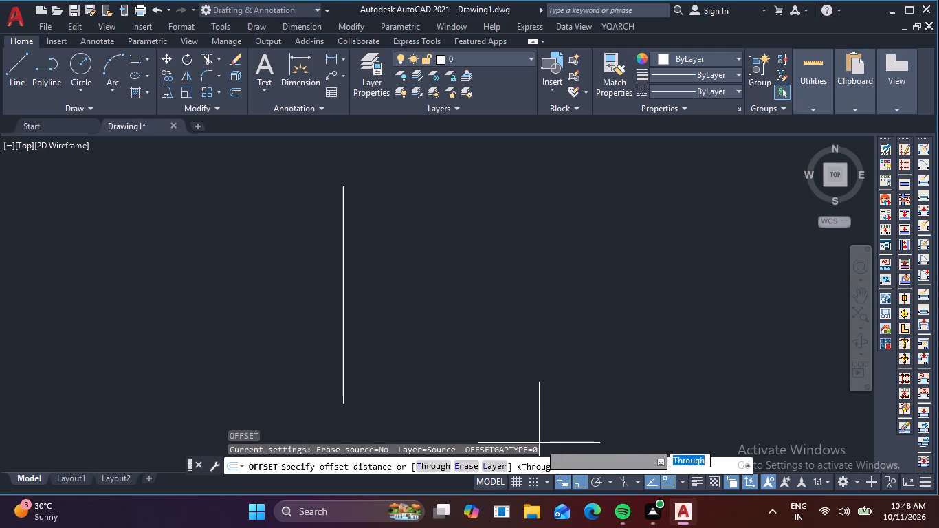
key(7)
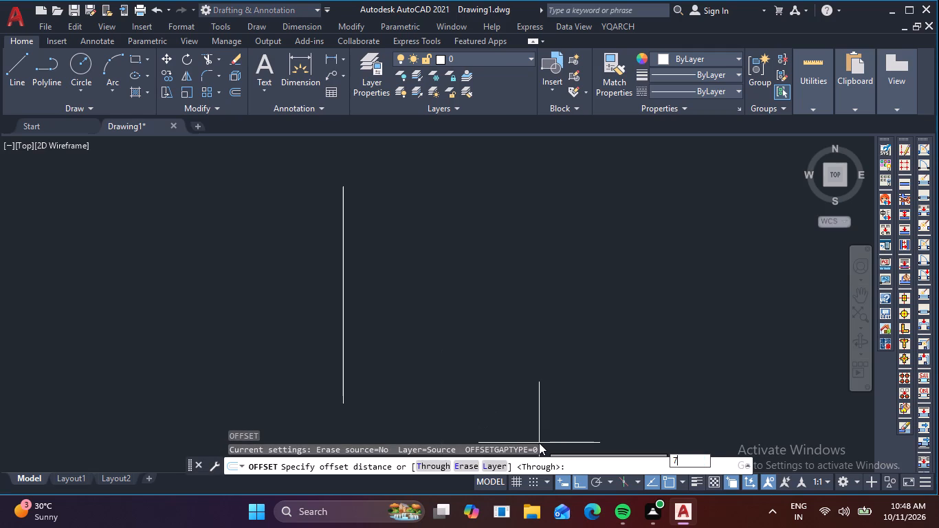
text(500)
key(Return)
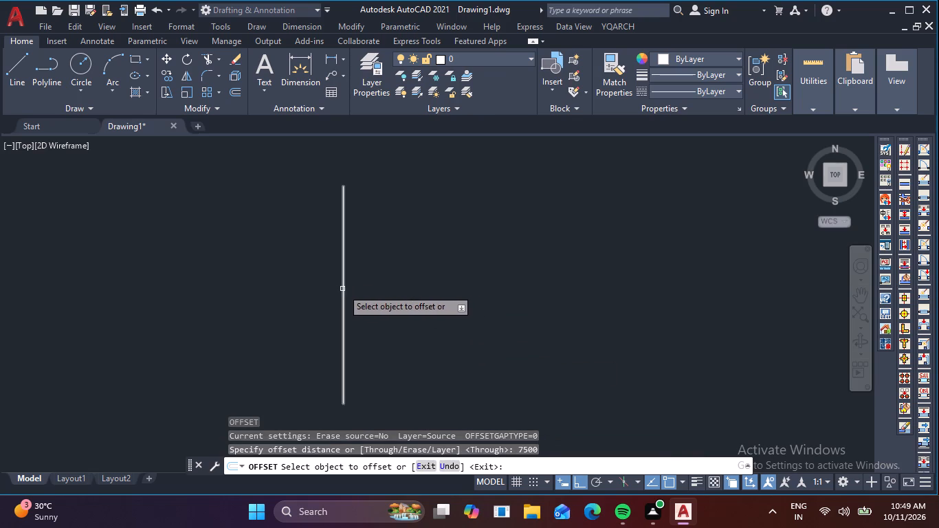
click(343, 289)
click(485, 293)
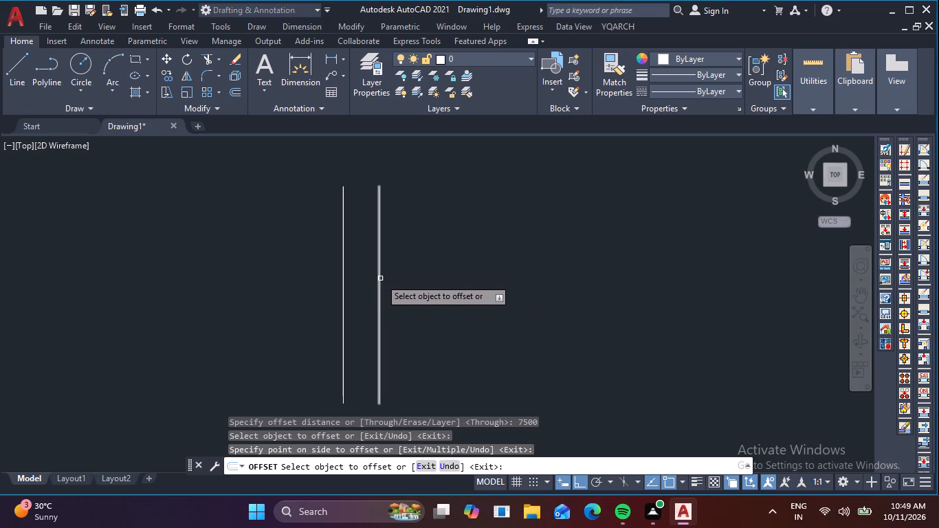
click(381, 278)
click(483, 289)
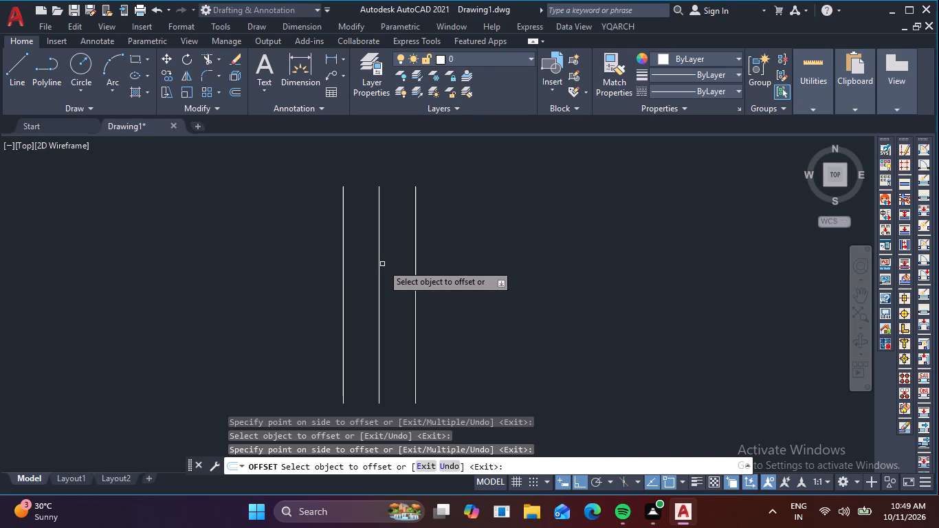
Offset the second vertical line 2925 to the right, placing an intermediate line before the third one.
click(379, 261)
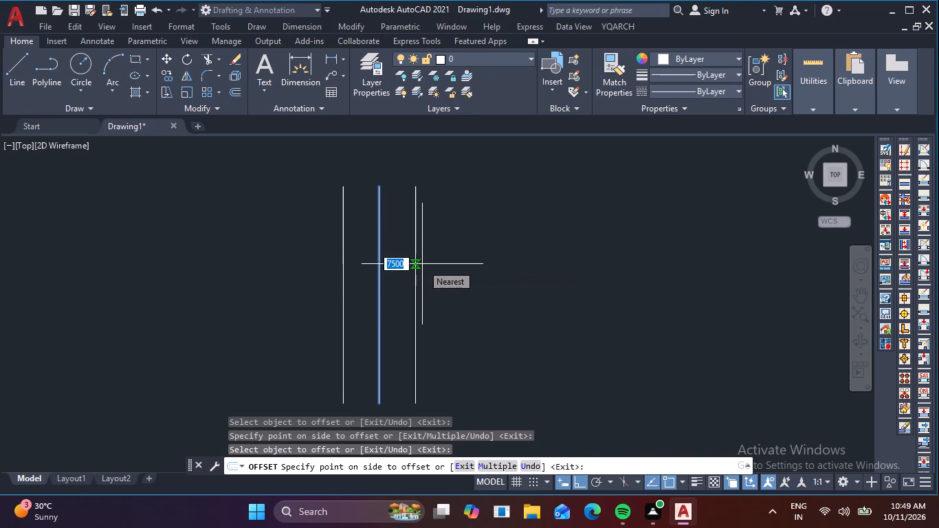
key(2)
key(9)
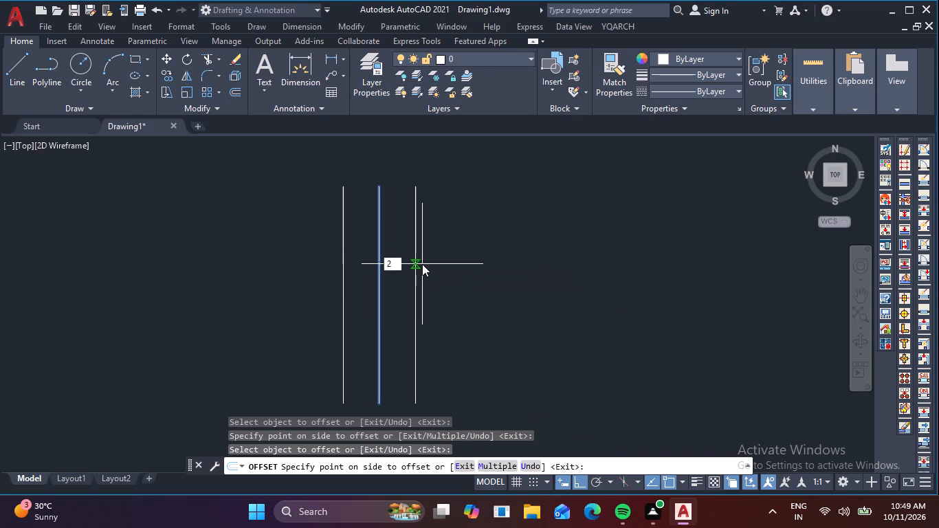
key(2)
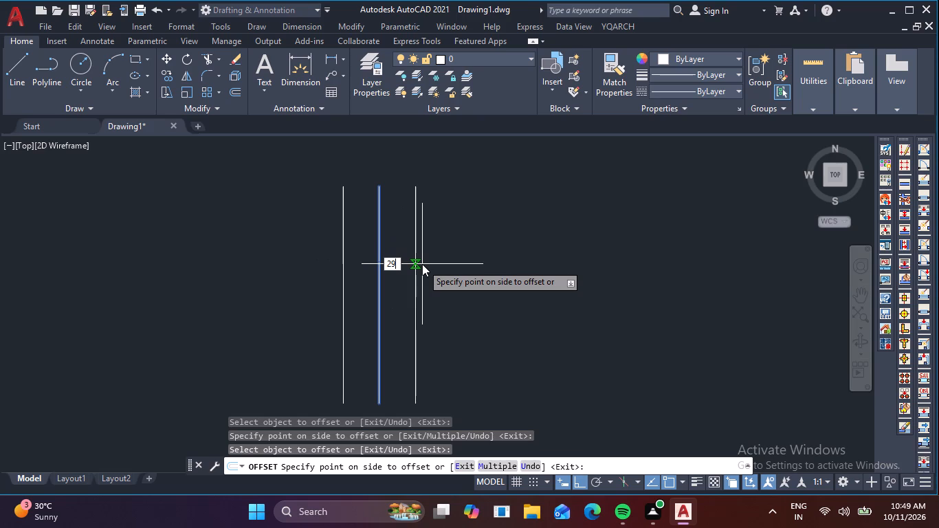
key(5)
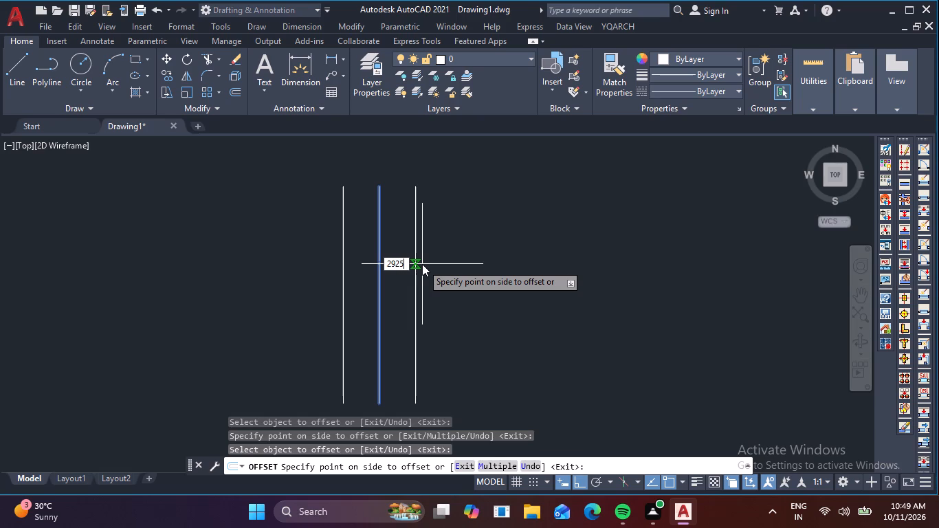
key(Return)
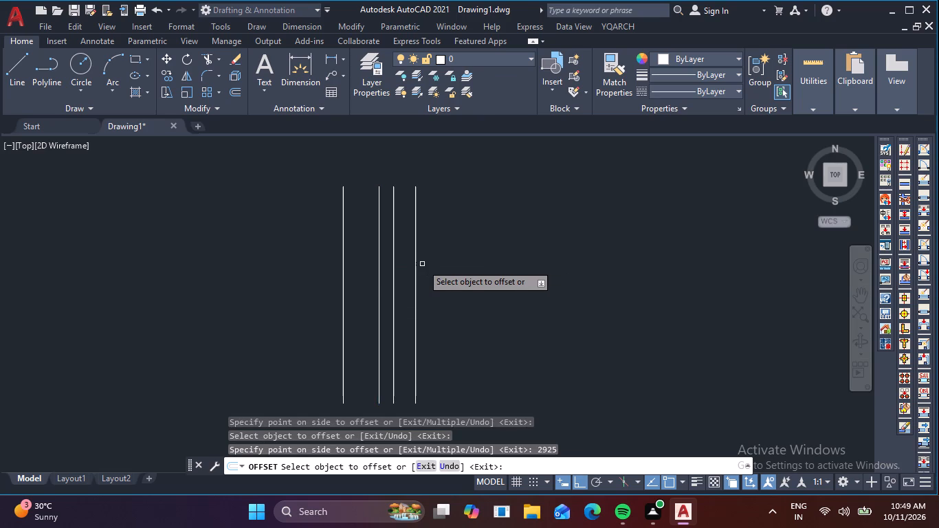
Continue the vertical grid with three more successive 7500 offsets to the right, starting from the rightmost line.
click(415, 249)
click(546, 279)
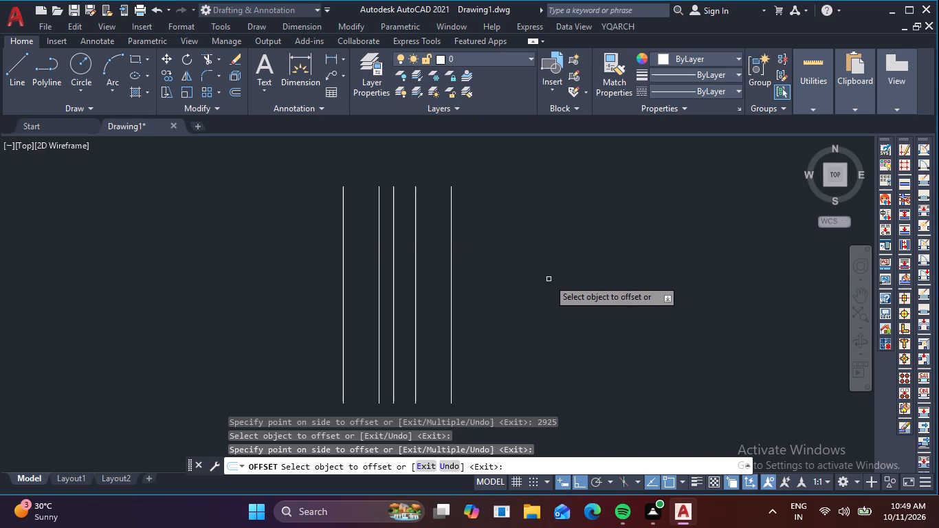
click(450, 260)
click(520, 258)
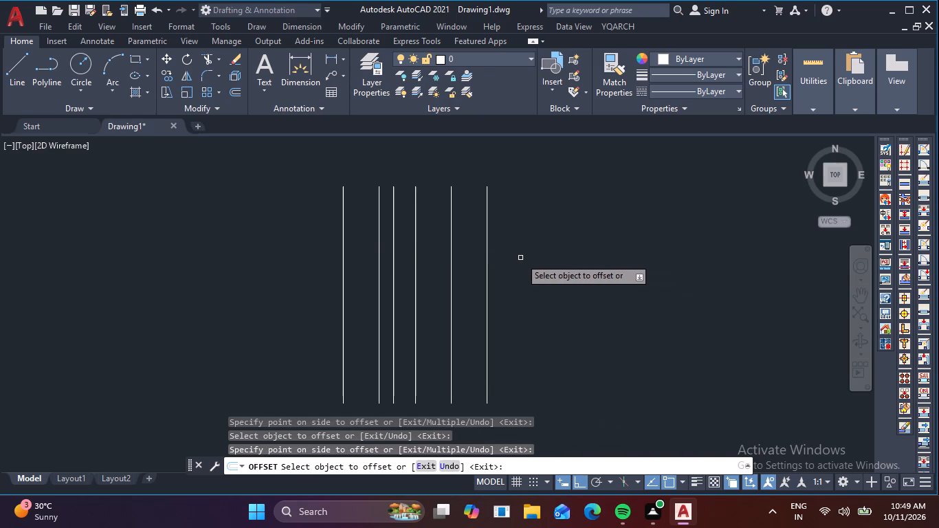
click(485, 240)
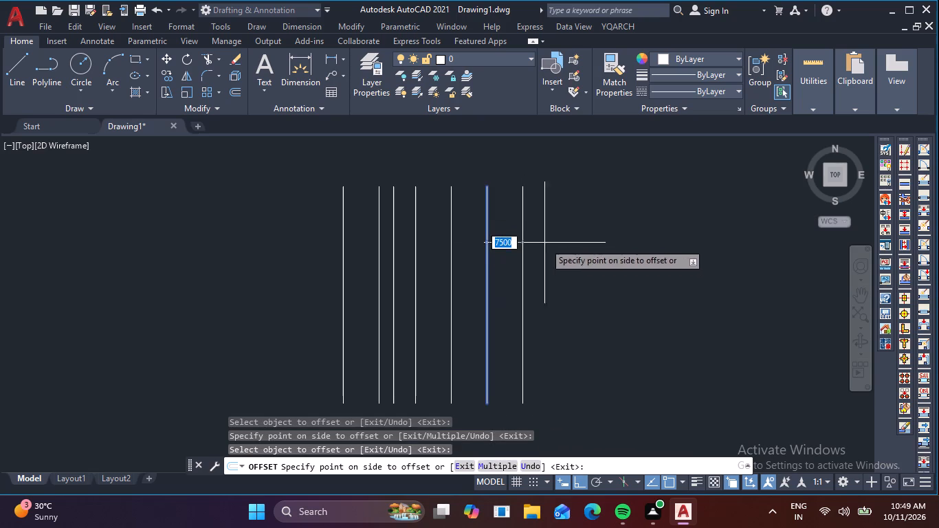
click(550, 244)
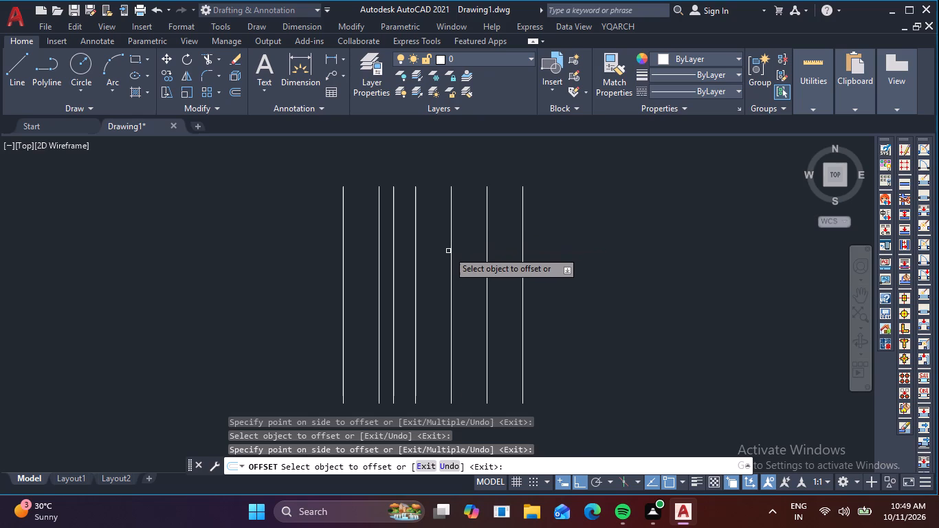
key(Escape)
Draw a horizontal line about 44,000 long across all the vertical lines, near their upper ends.
text(l)
key(space)
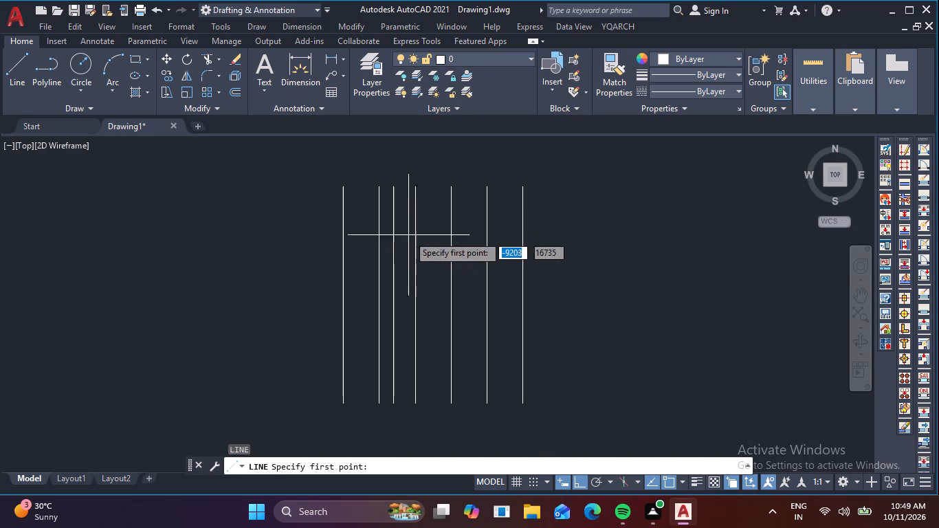
scroll(315, 206, up, 2)
middle_drag(326, 224, 146, 221)
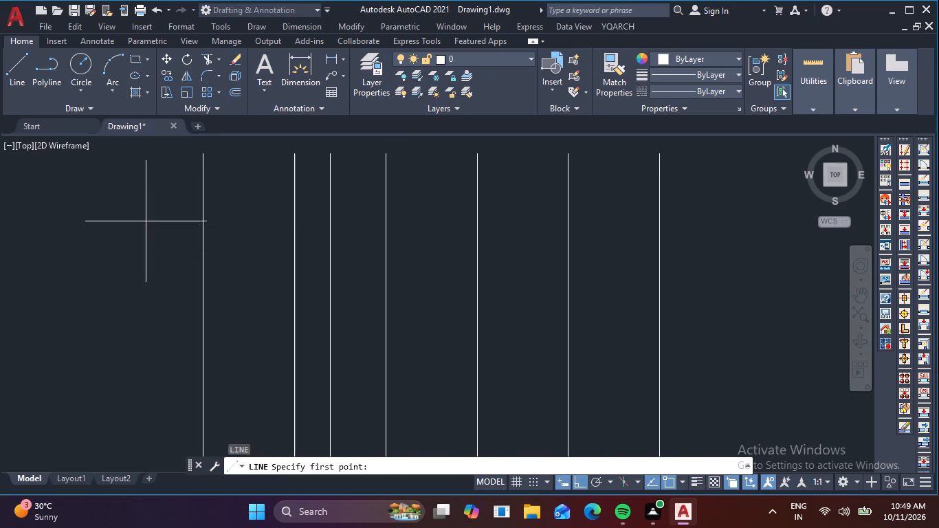
click(170, 190)
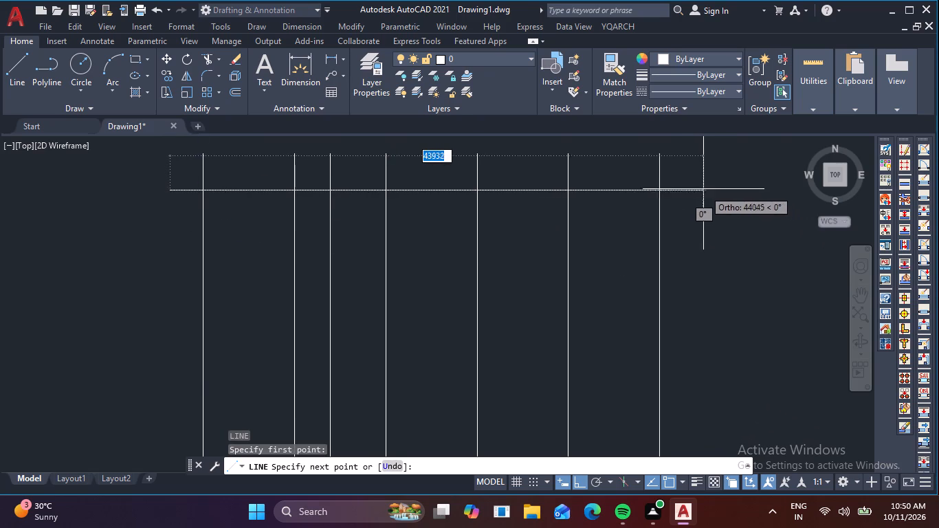
click(706, 192)
key(Escape)
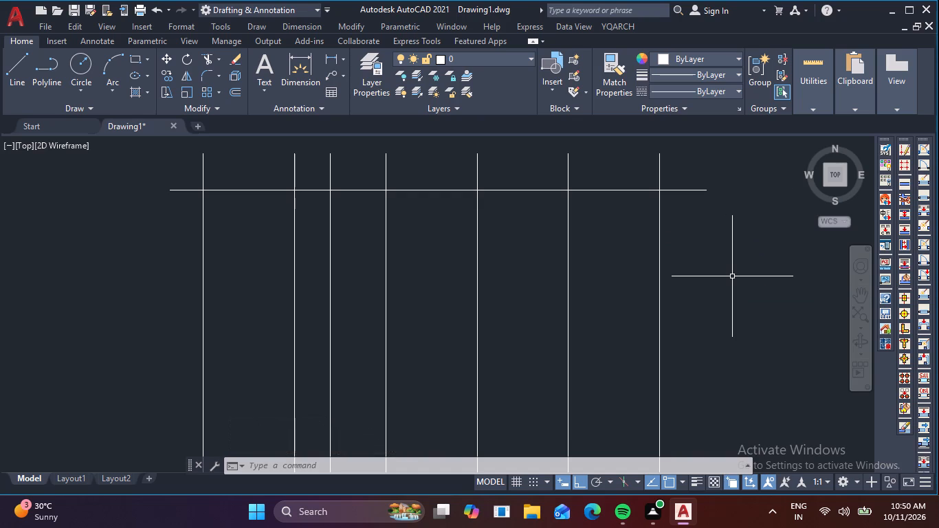
Offset the horizontal line 4400 downward.
key(o)
key(Return)
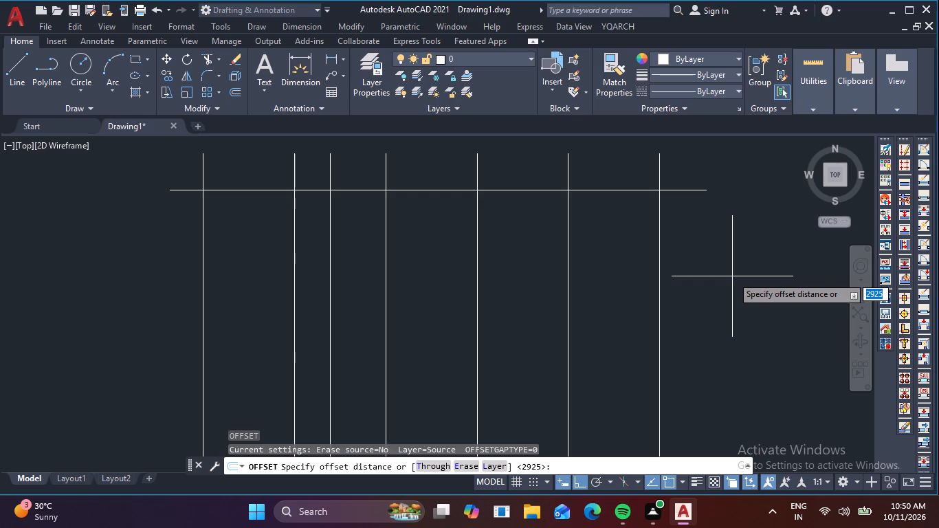
text(44)
text(00)
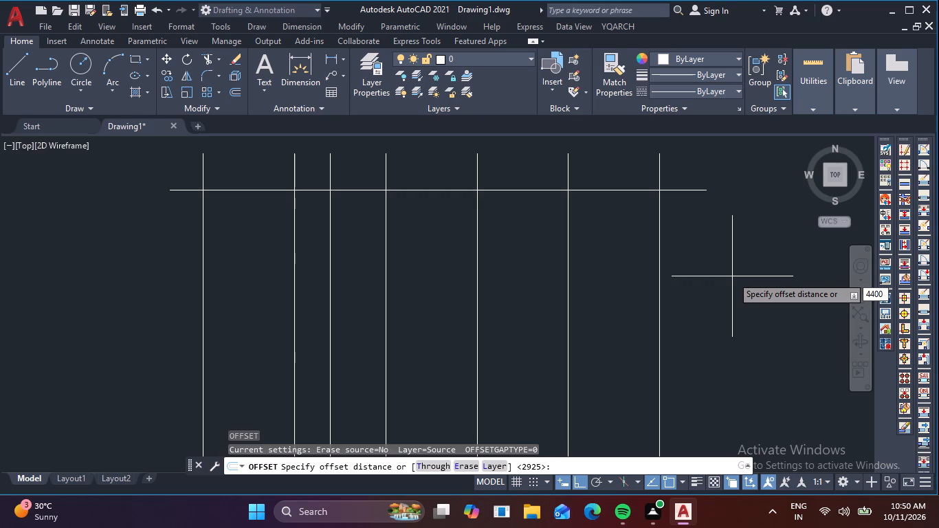
key(Return)
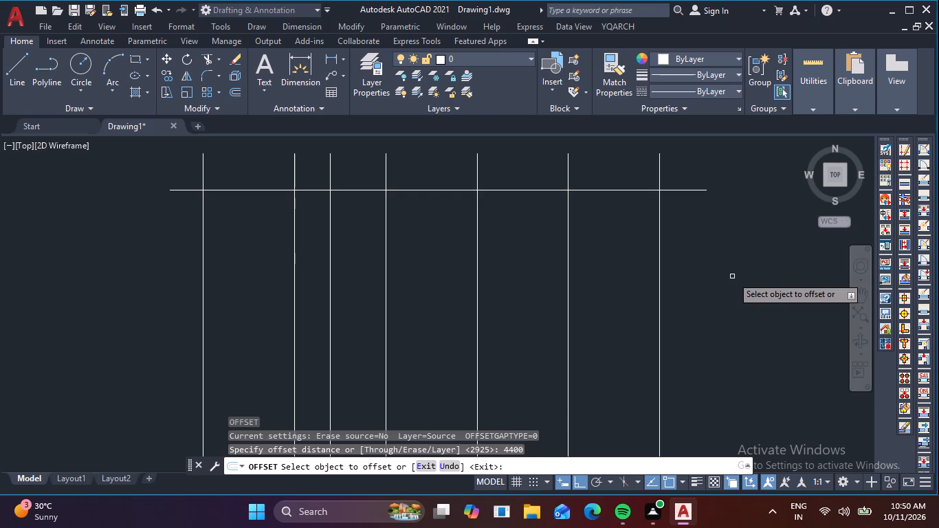
click(453, 191)
click(441, 243)
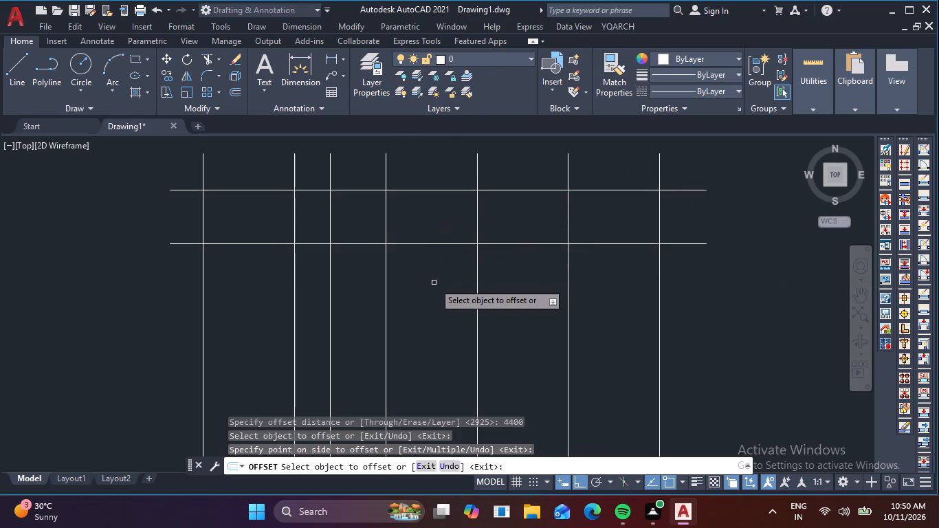
Offset the second horizontal line 5700 downward.
click(437, 245)
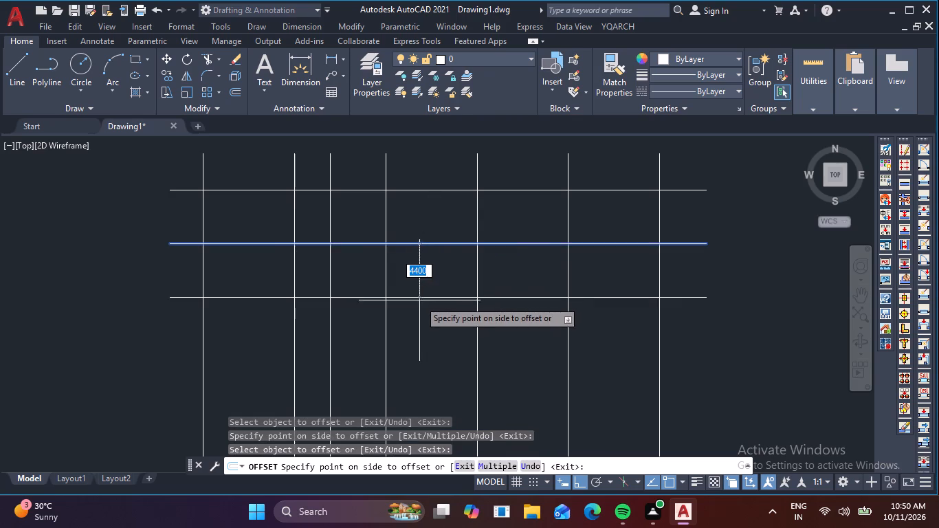
text(57)
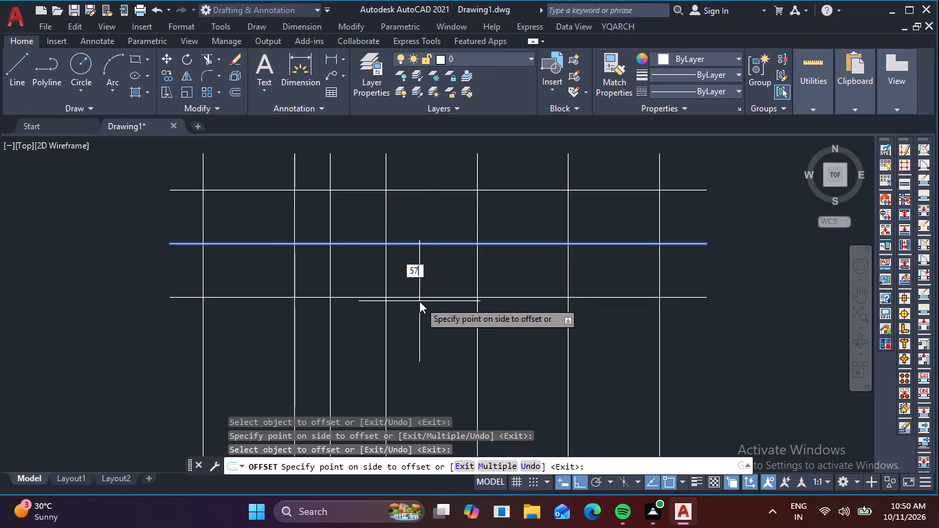
text(00)
key(Return)
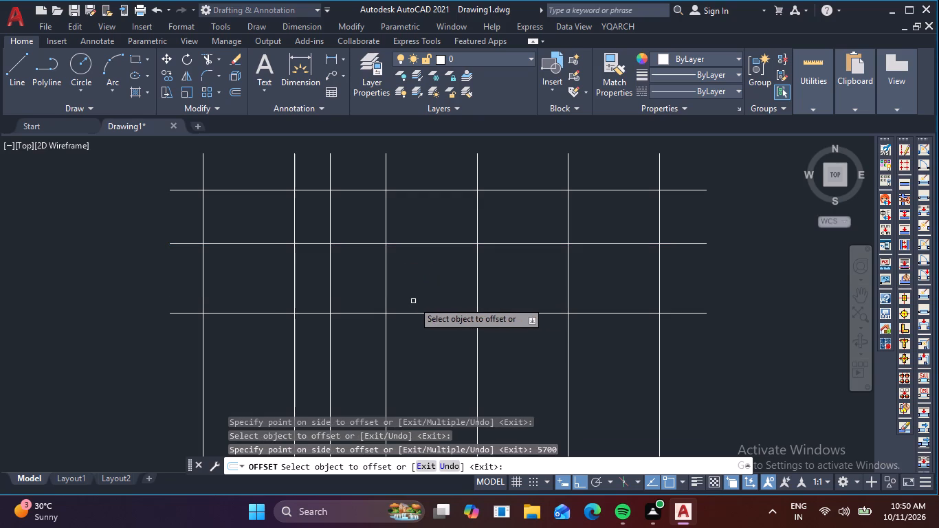
Offset the third horizontal line 6550 downward to add a fourth horizontal grid line, and end the Offset command.
click(410, 314)
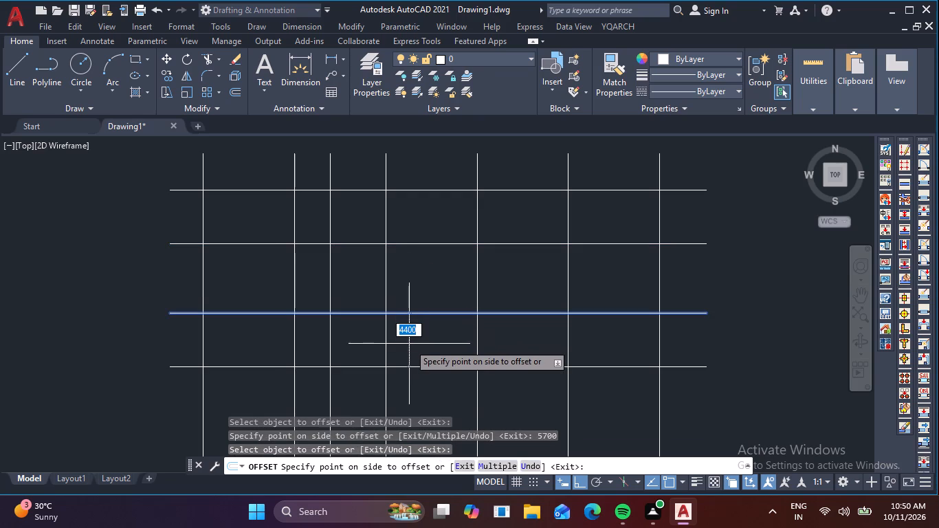
key(6)
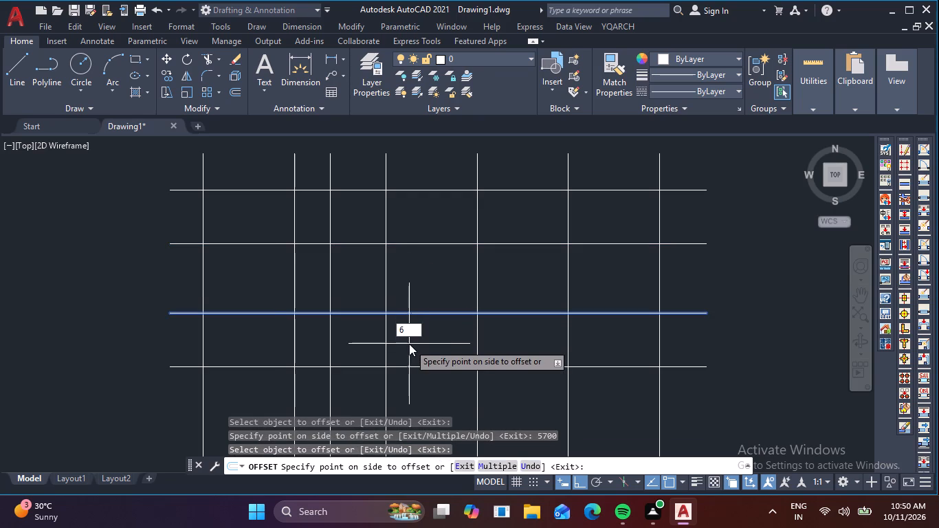
text(55)
key(0)
key(Return)
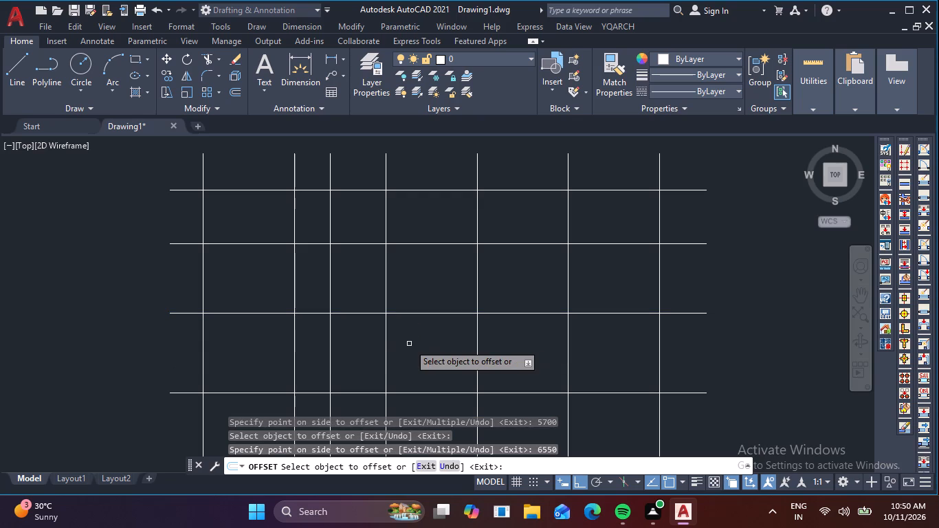
middle_drag(422, 343, 445, 256)
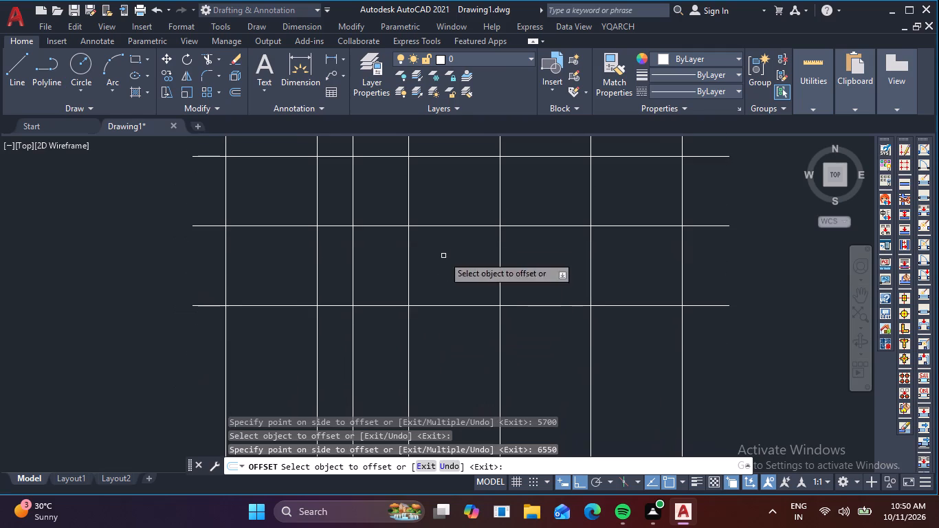
click(454, 305)
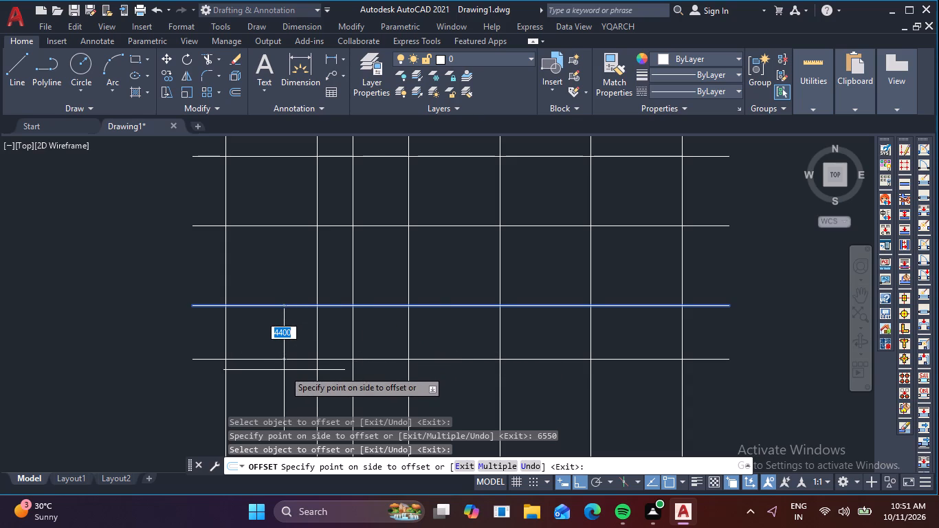
key(Escape)
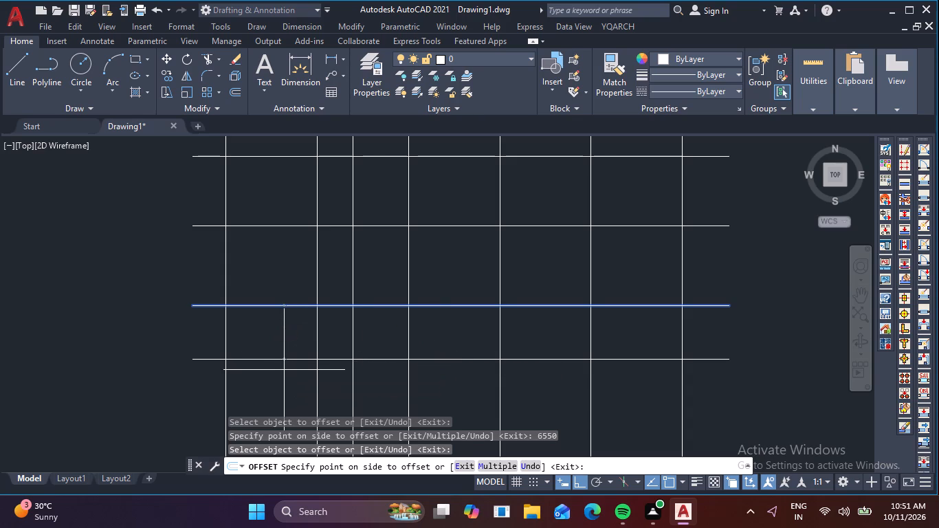
Draw a rectangle 2100 wide by 2400 high in the empty space left of the grid, level with its upper part.
scroll(283, 368, down, 1)
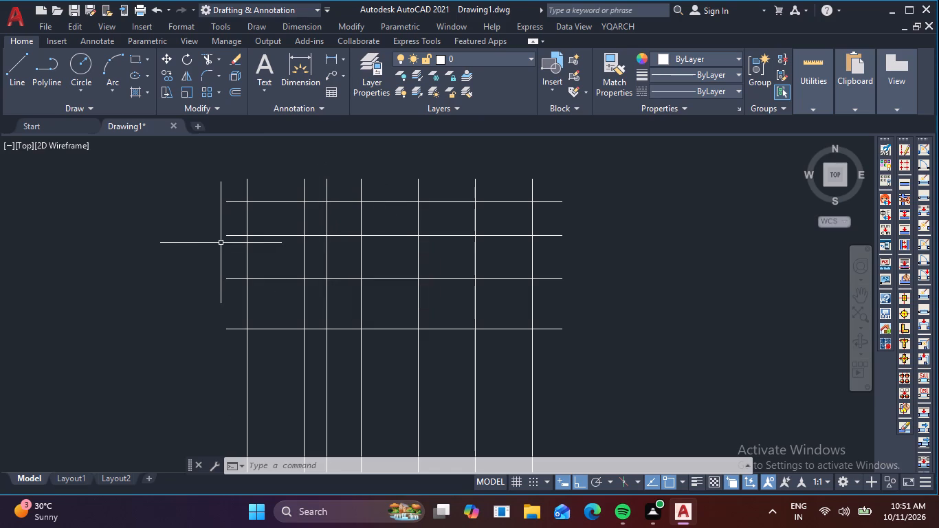
click(136, 57)
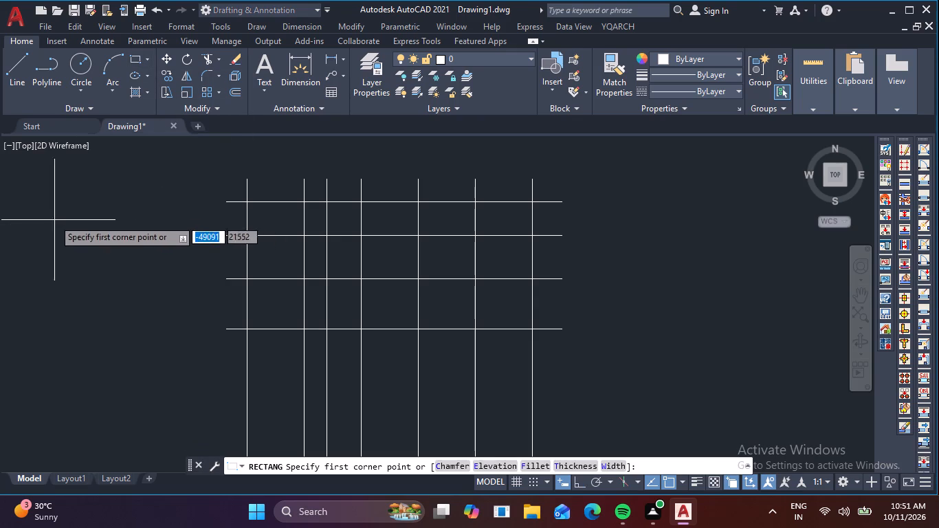
click(44, 210)
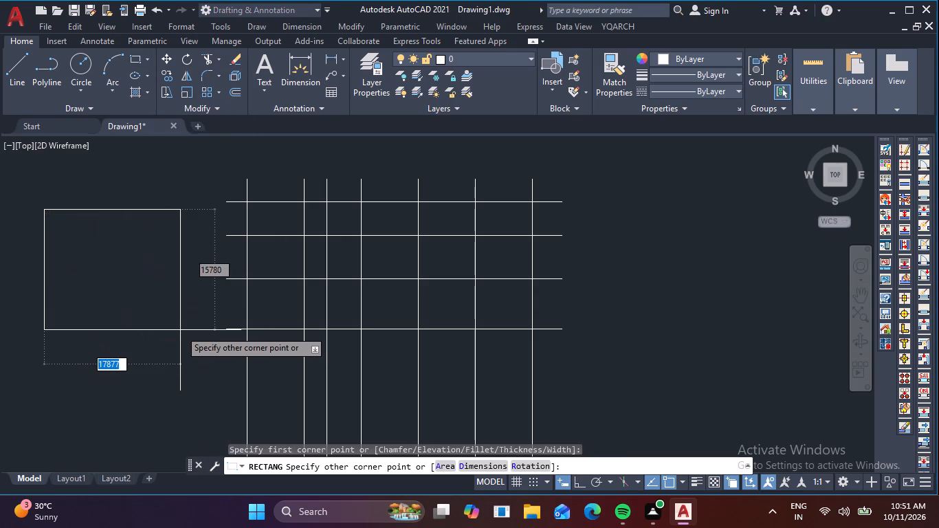
key(2)
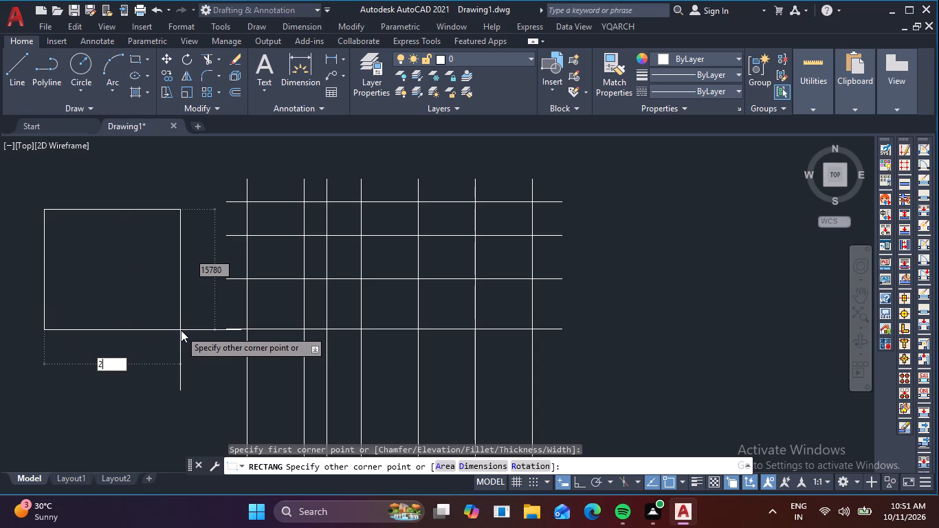
key(1)
text(00)
key(Tab)
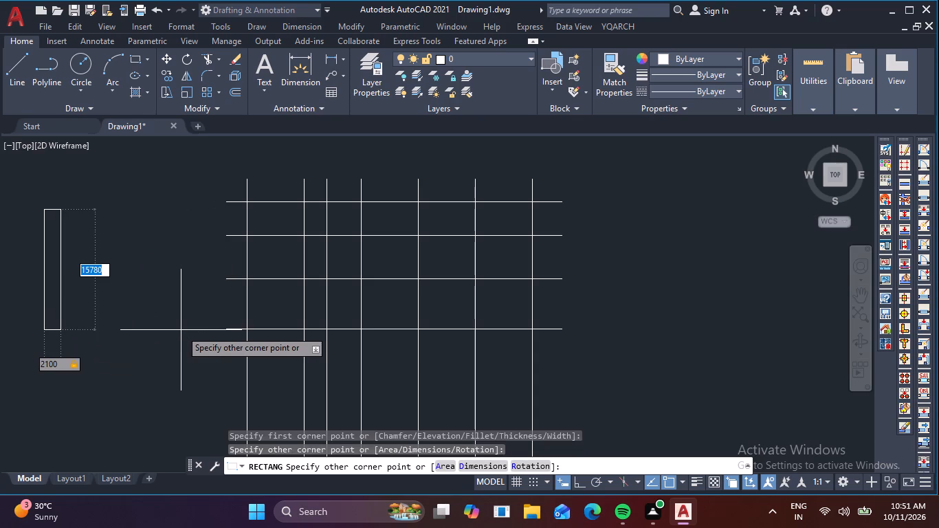
text(24)
text(00)
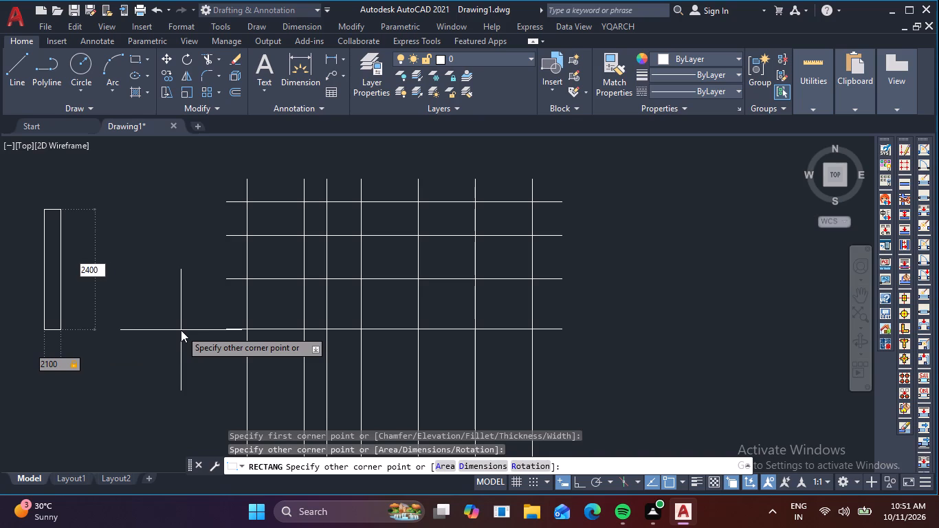
key(Return)
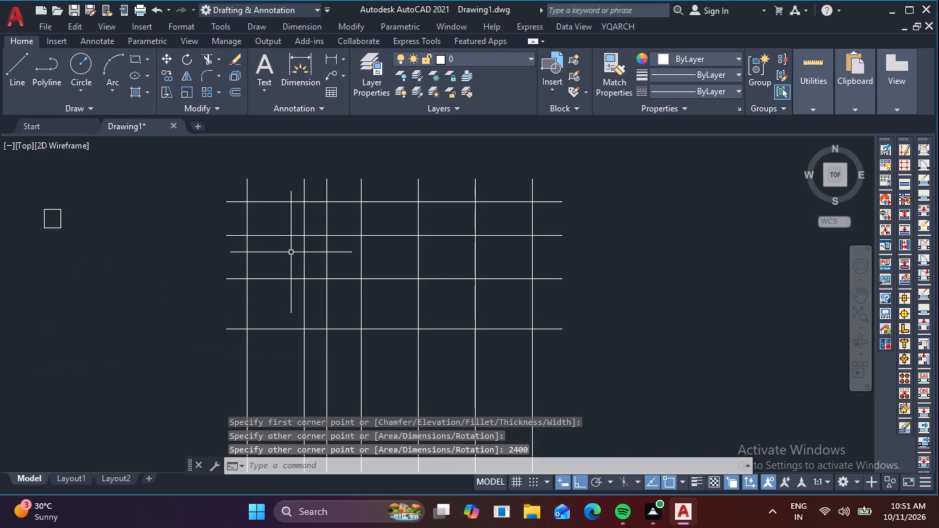
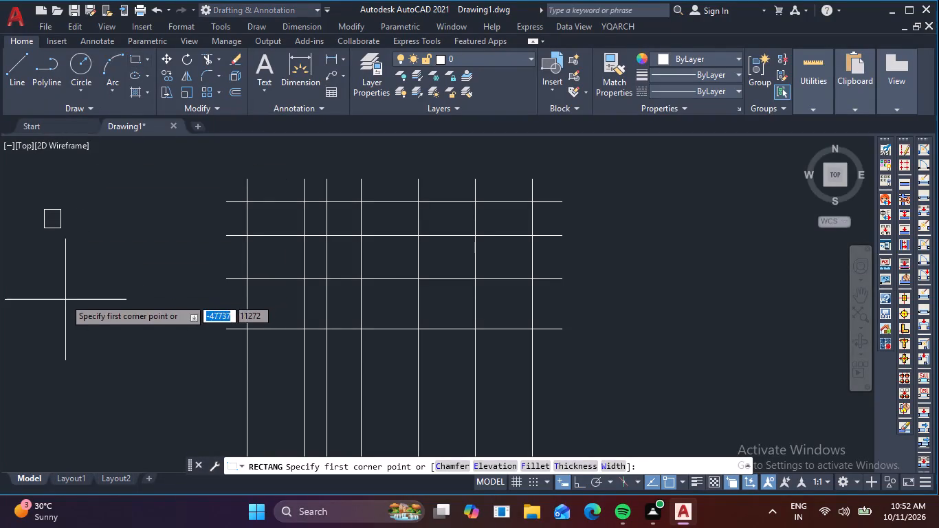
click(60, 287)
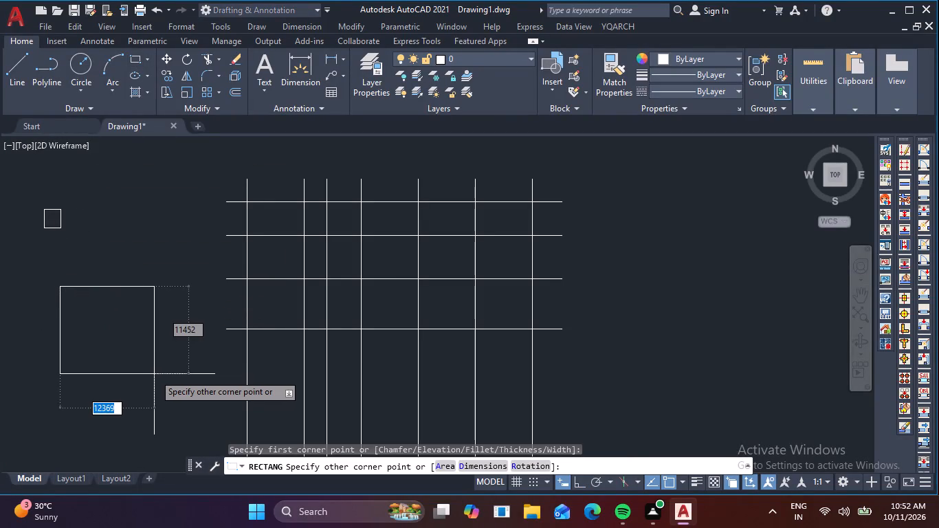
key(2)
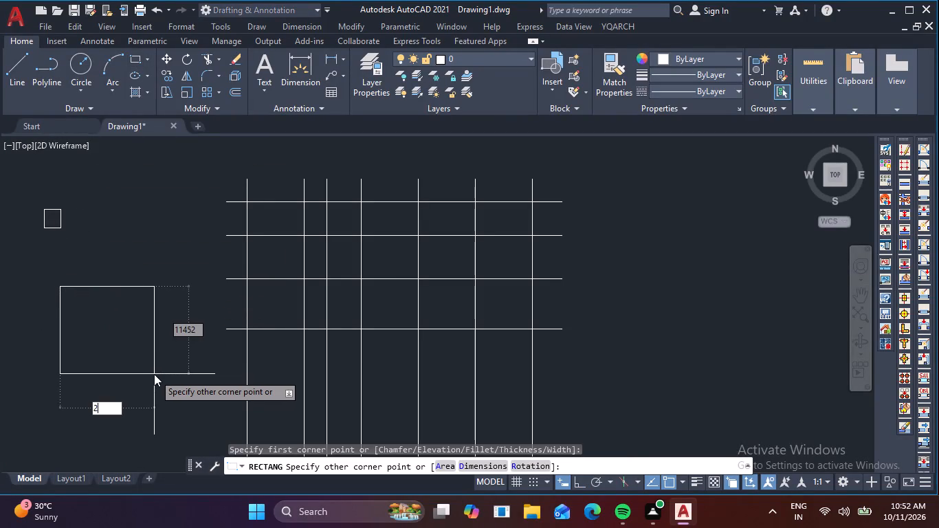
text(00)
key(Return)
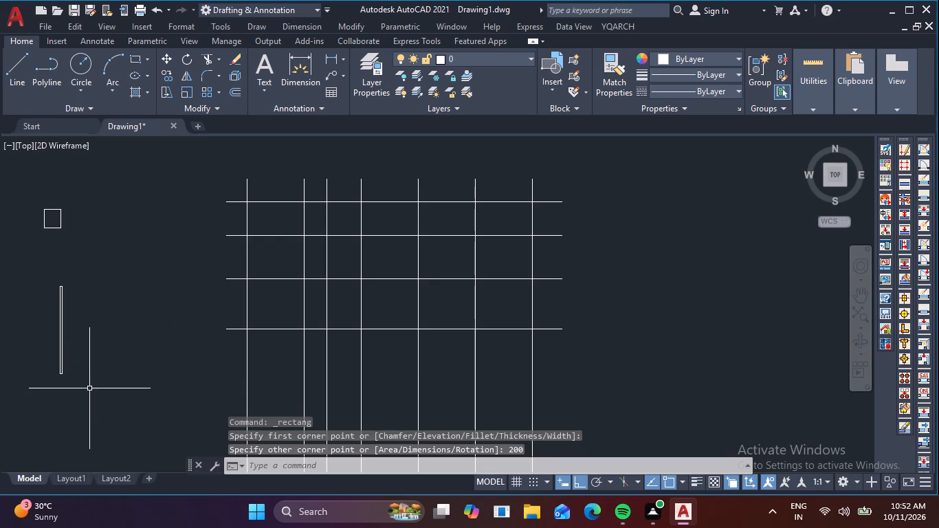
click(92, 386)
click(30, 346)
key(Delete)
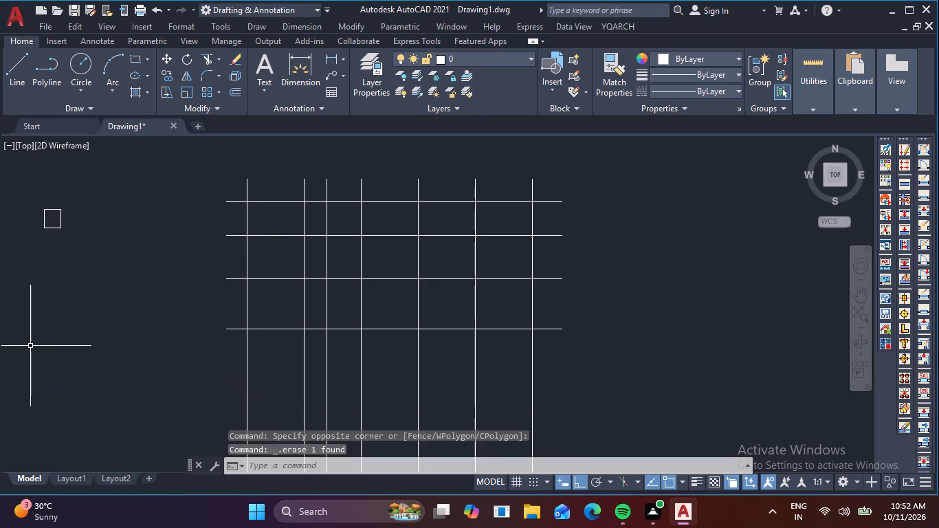
Draw a rectangle 200 wide by 600 high in the empty space below the 2100 by 2400 footing rectangle.
text(rec)
key(space)
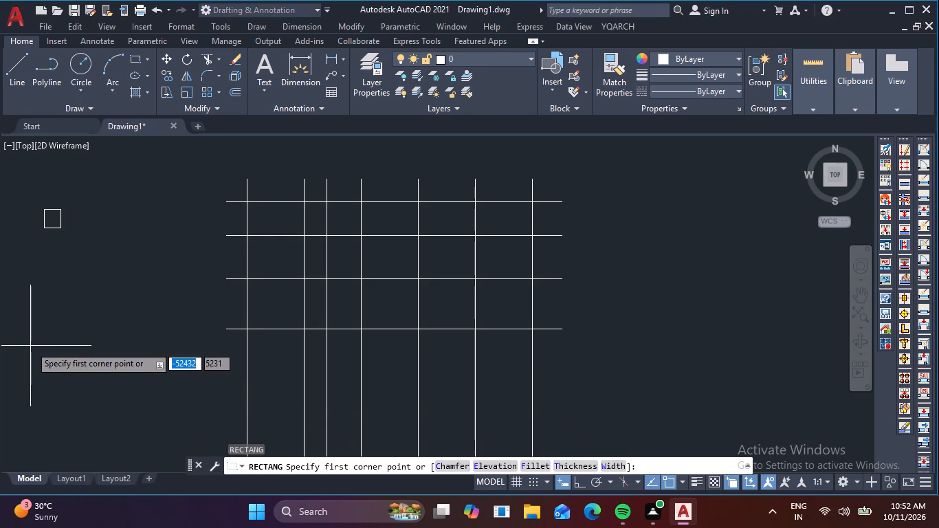
click(47, 272)
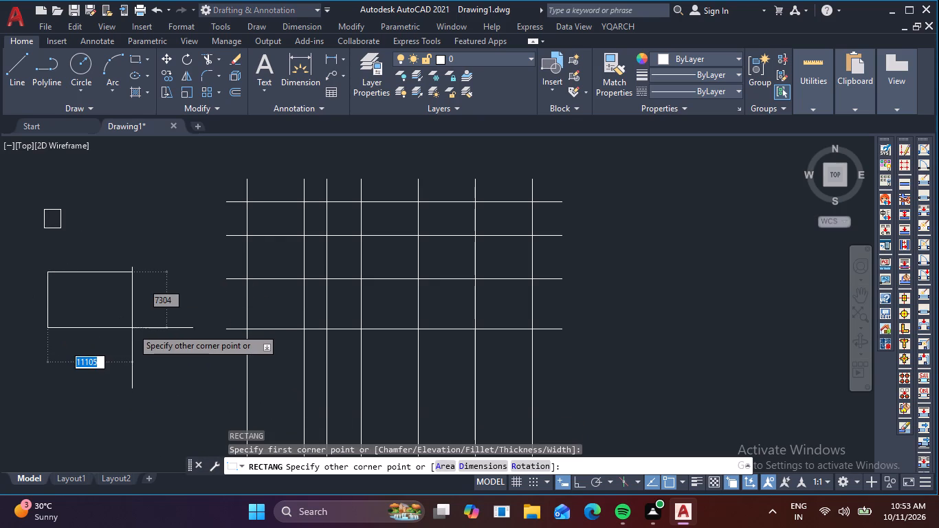
key(2)
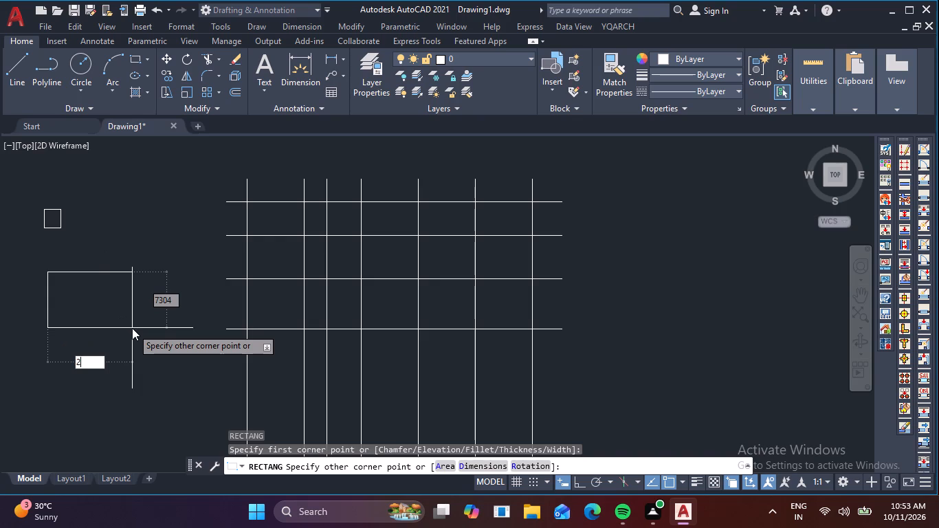
text(00)
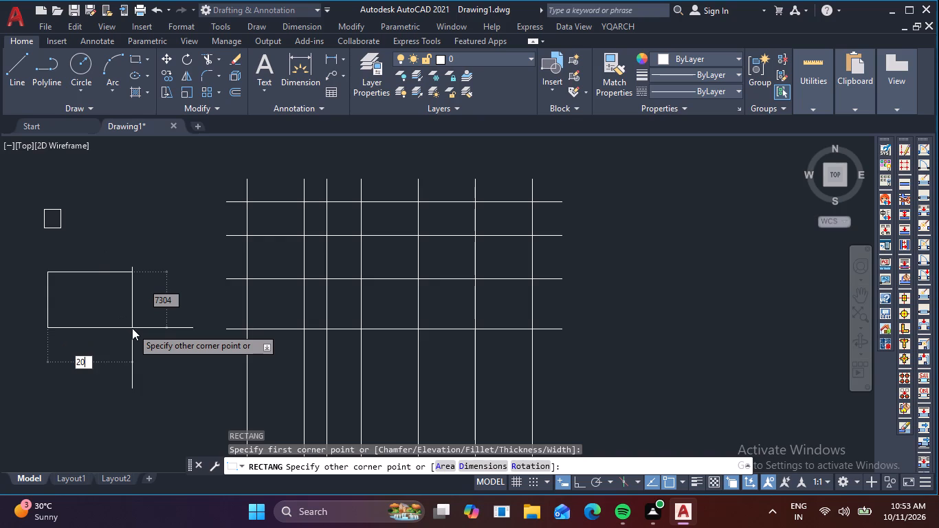
key(Tab)
key(6)
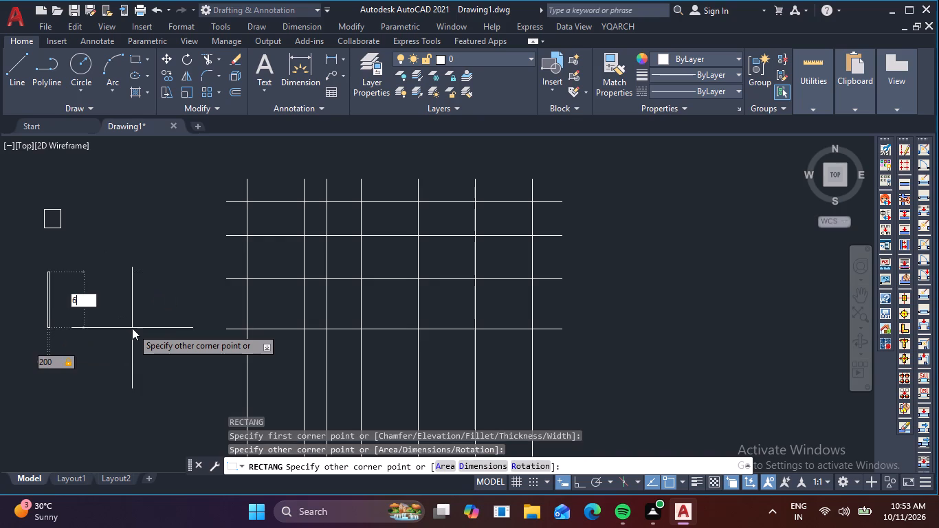
text(00)
key(Return)
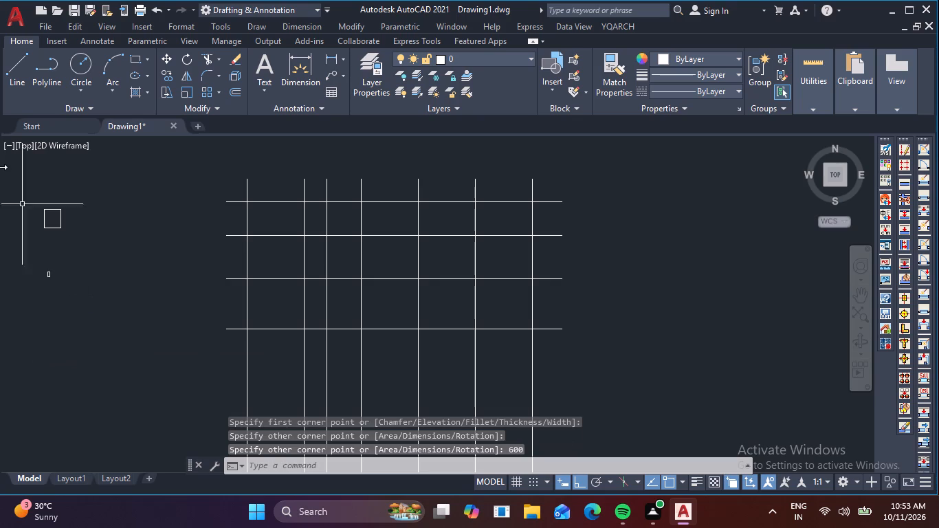
Copy the 200 by 600 rectangle from its centre to the centre of the footing rectangle, with Ortho off.
scroll(38, 258, up, 4)
drag(148, 402, 143, 393)
click(67, 308)
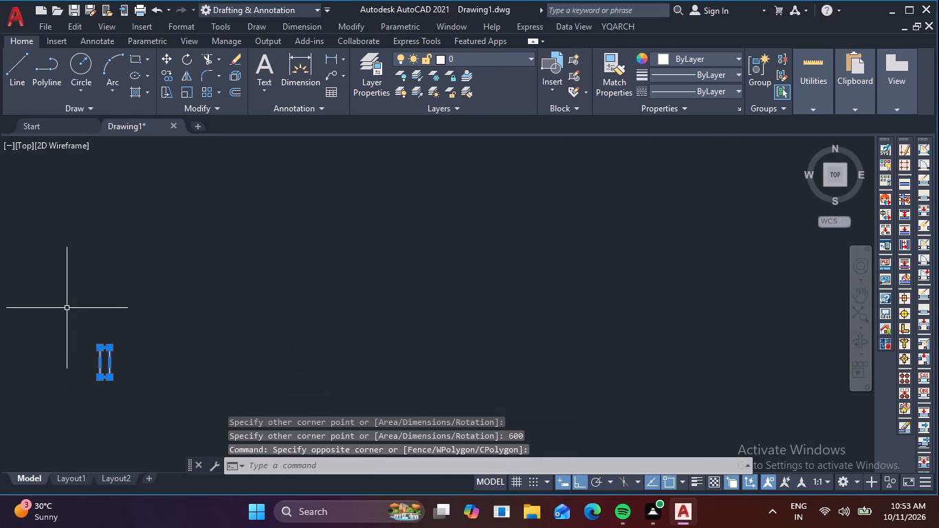
text(co)
key(space)
scroll(106, 368, up, 3)
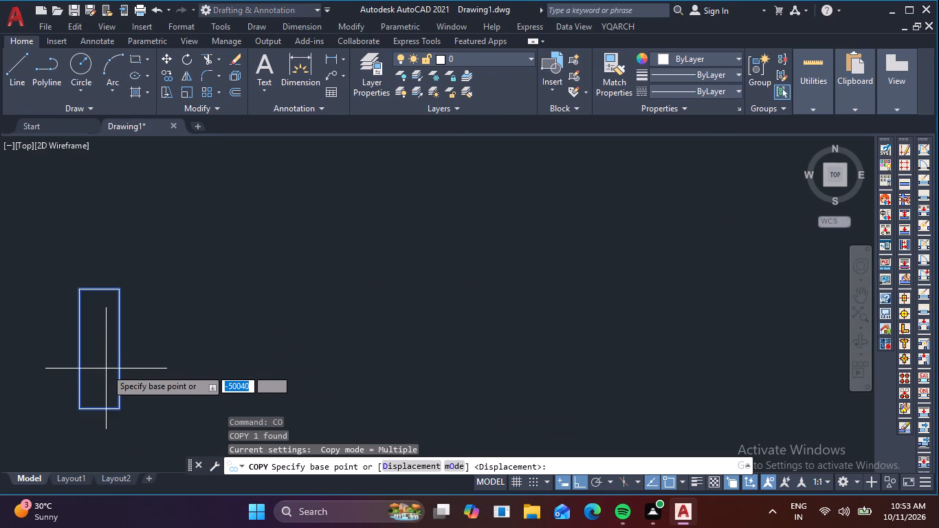
click(101, 348)
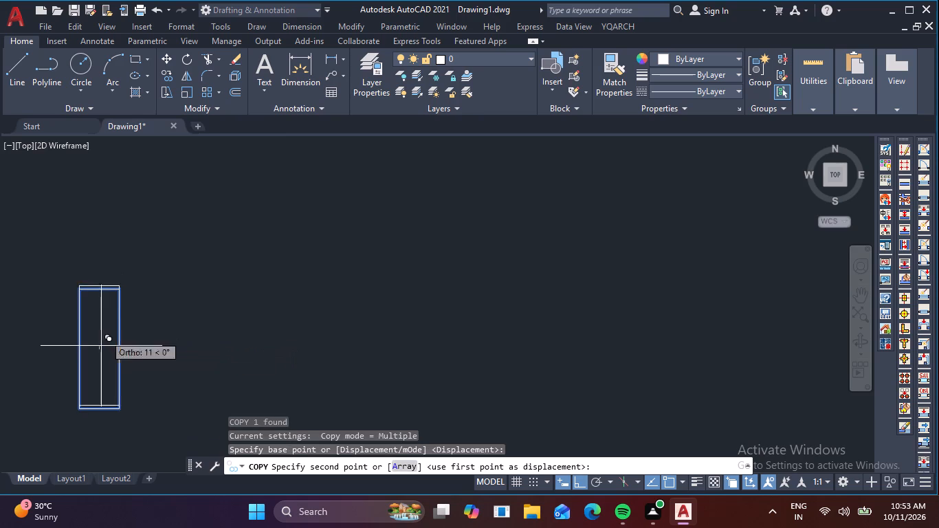
scroll(159, 249, down, 2)
middle_drag(168, 263, 179, 285)
key(F8)
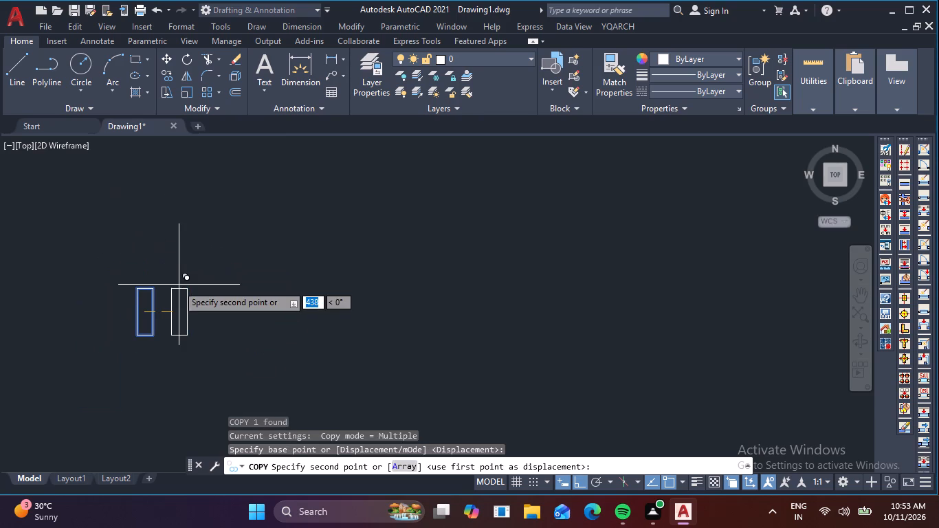
scroll(185, 262, down, 3)
middle_drag(217, 275, 208, 328)
scroll(192, 200, up, 3)
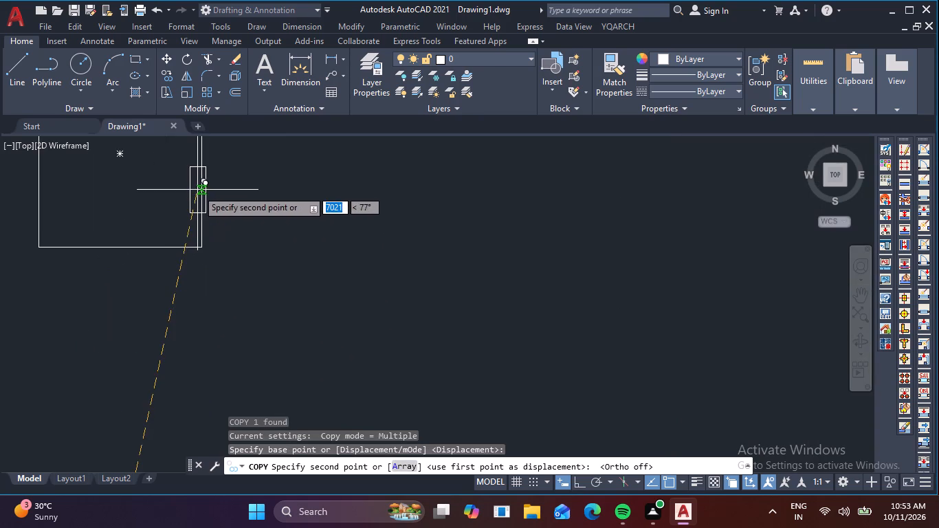
middle_drag(209, 196, 305, 291)
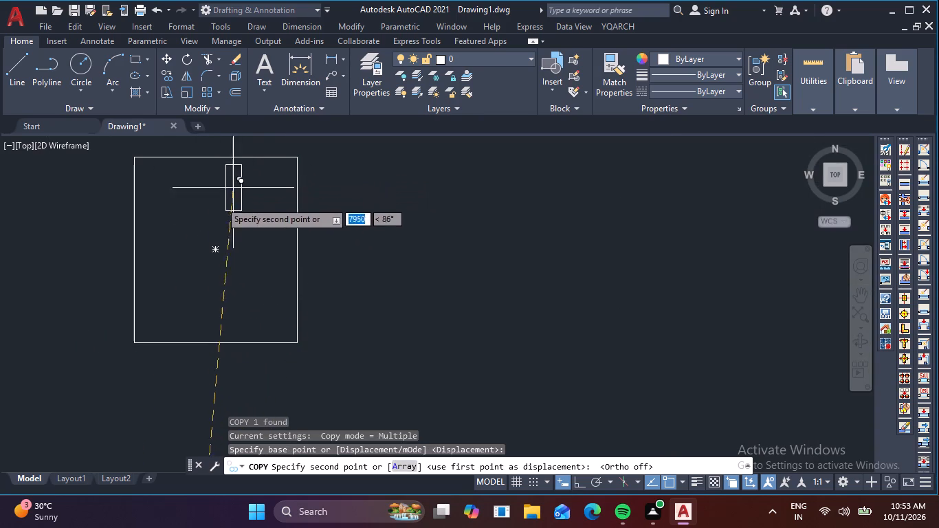
click(218, 253)
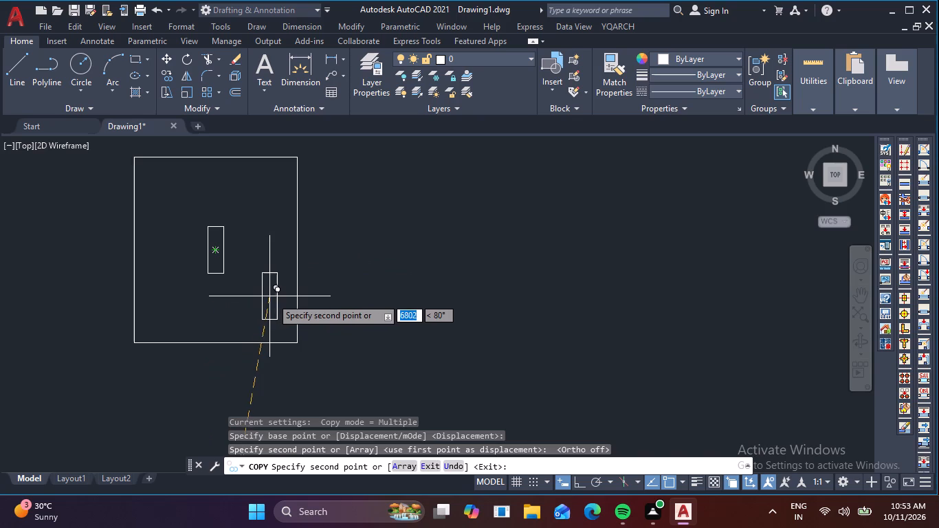
key(Escape)
Draw two diagonal lines joining the inner rectangle's right-hand corners to the matching corners of the footing rectangle.
text(l)
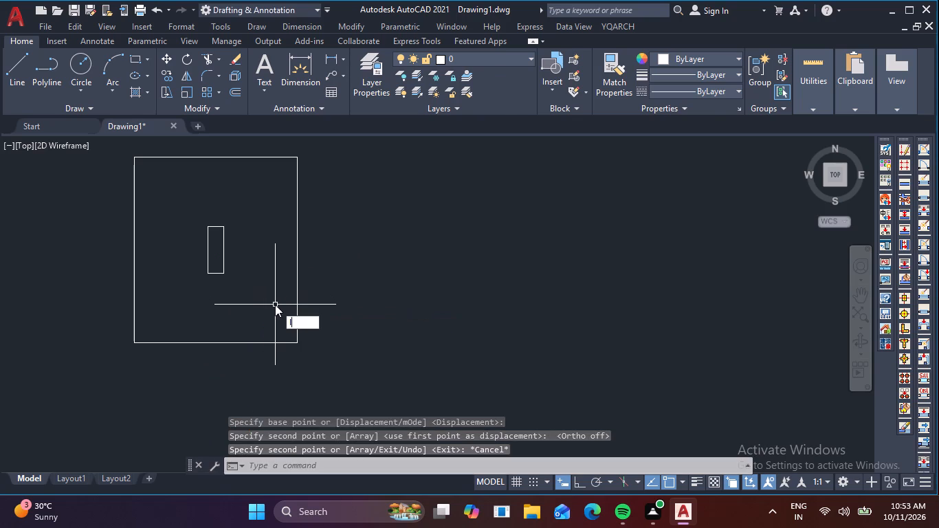
key(space)
click(220, 228)
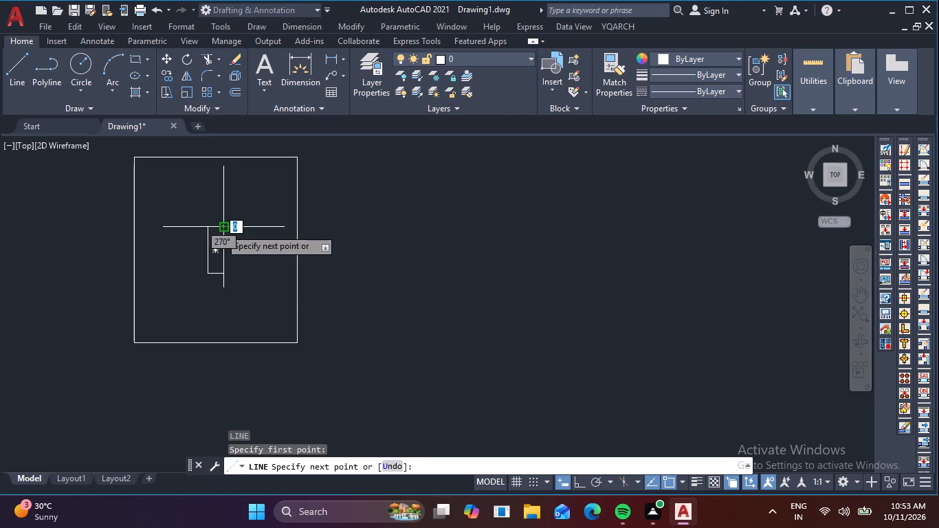
click(299, 161)
key(space)
key(space)
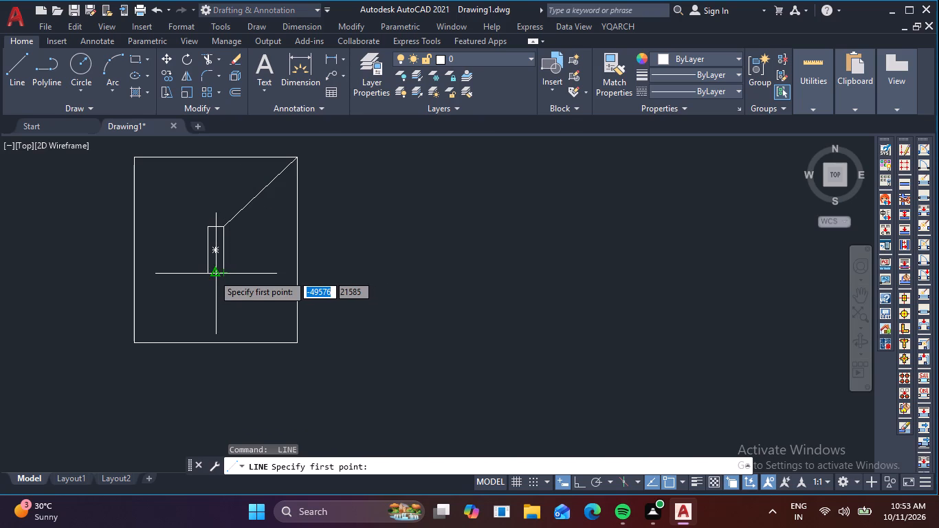
click(223, 275)
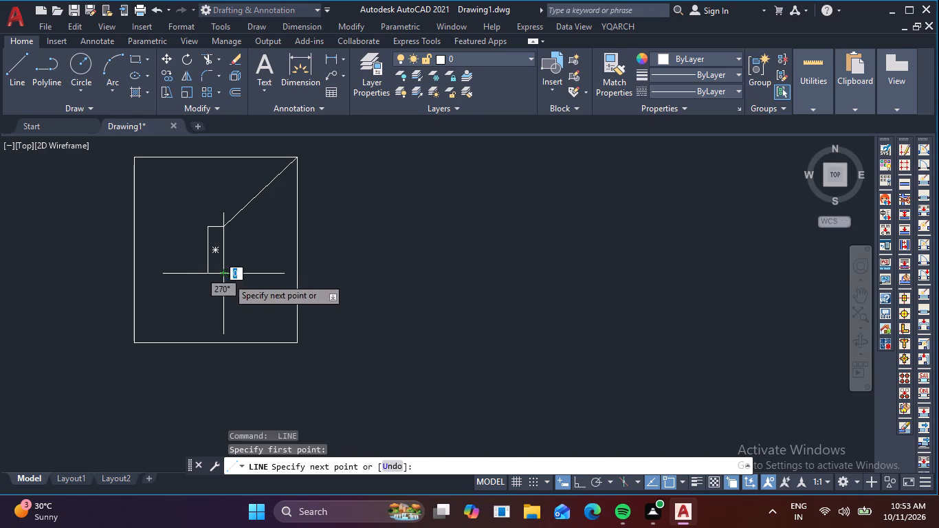
click(300, 339)
key(space)
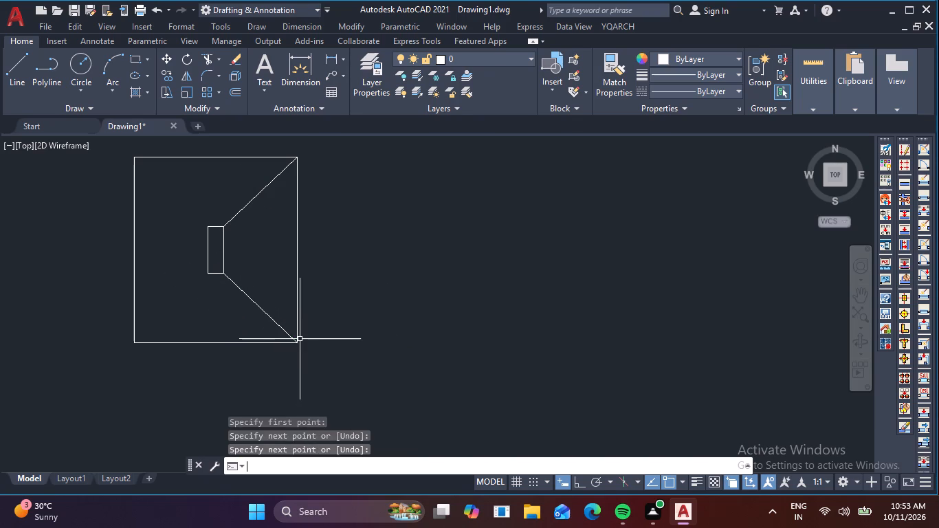
Draw two diagonal lines joining the left-hand corners of the footing rectangle and the inner rectangle.
key(space)
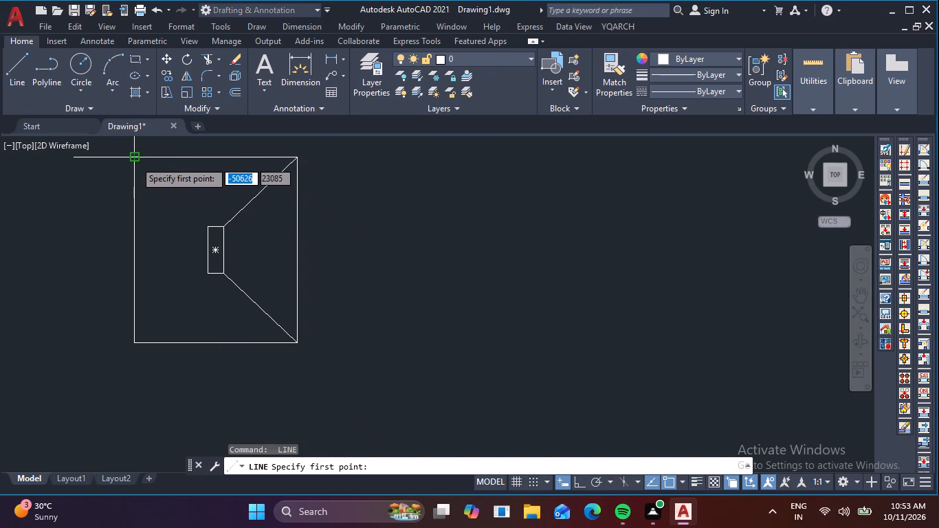
click(135, 161)
click(210, 228)
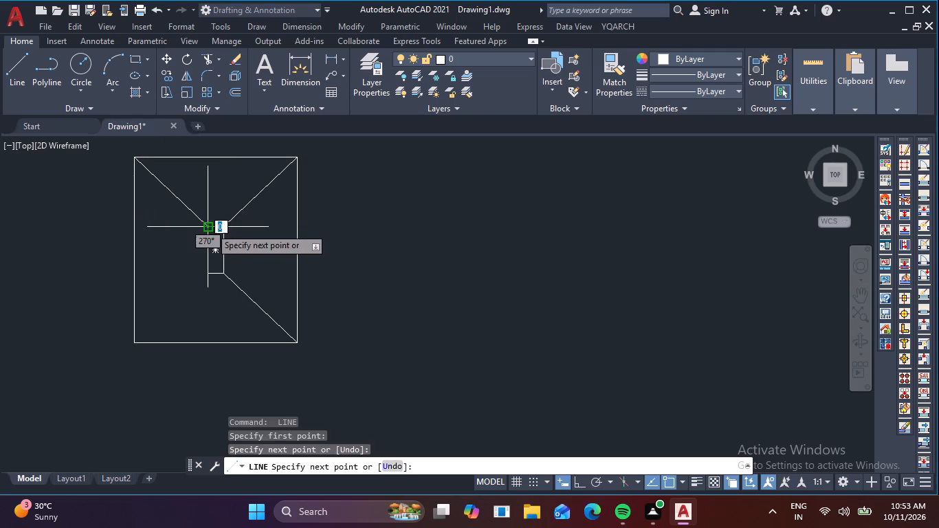
key(space)
key(space)
click(206, 273)
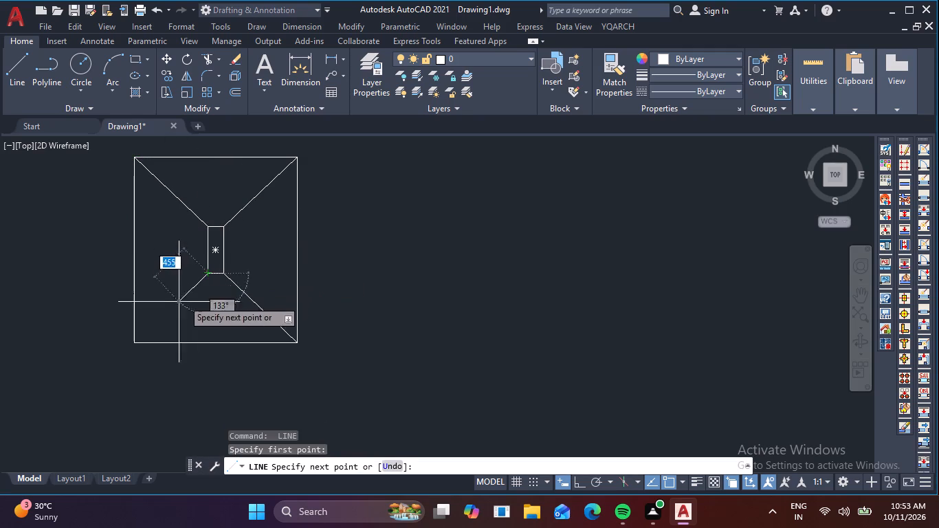
click(138, 342)
key(space)
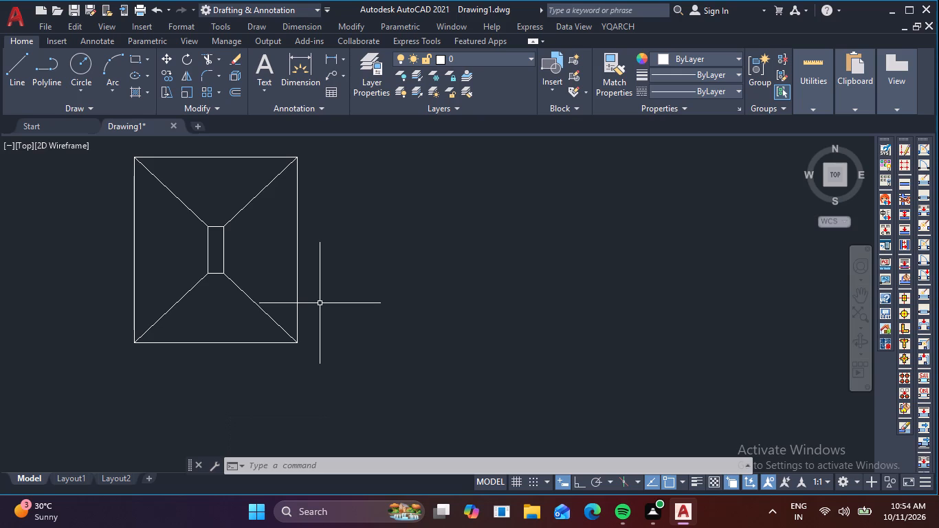
Set the lineweight of both footing rectangles and the four diagonals to 0.30 mm and turn on lineweight display.
click(334, 362)
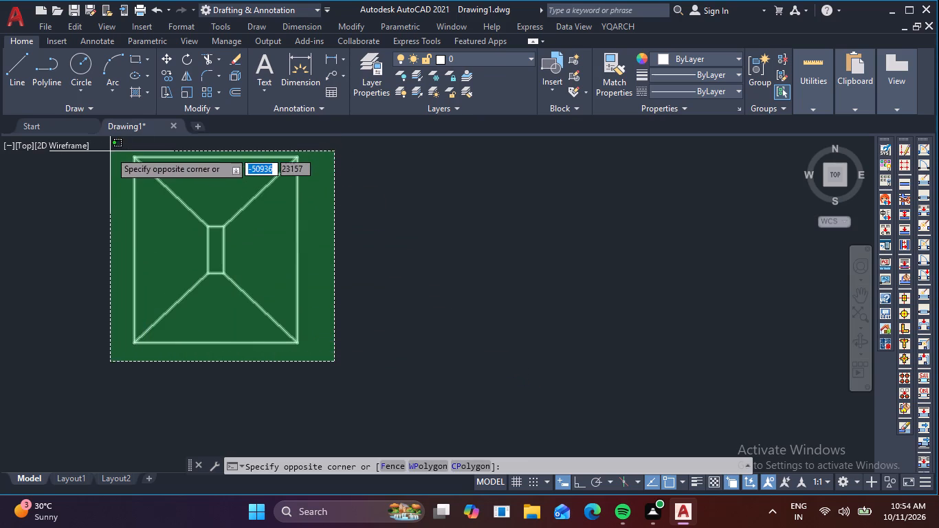
click(110, 151)
click(736, 75)
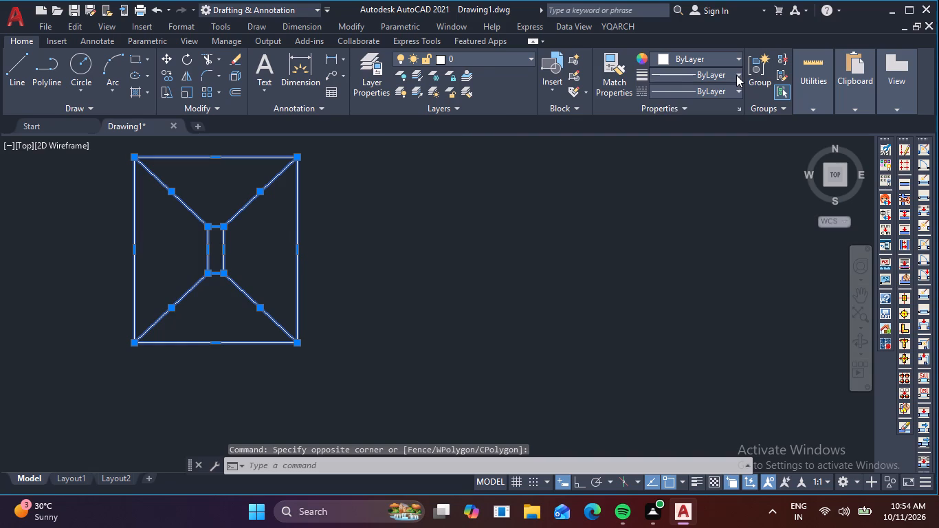
scroll(718, 181, down, 2)
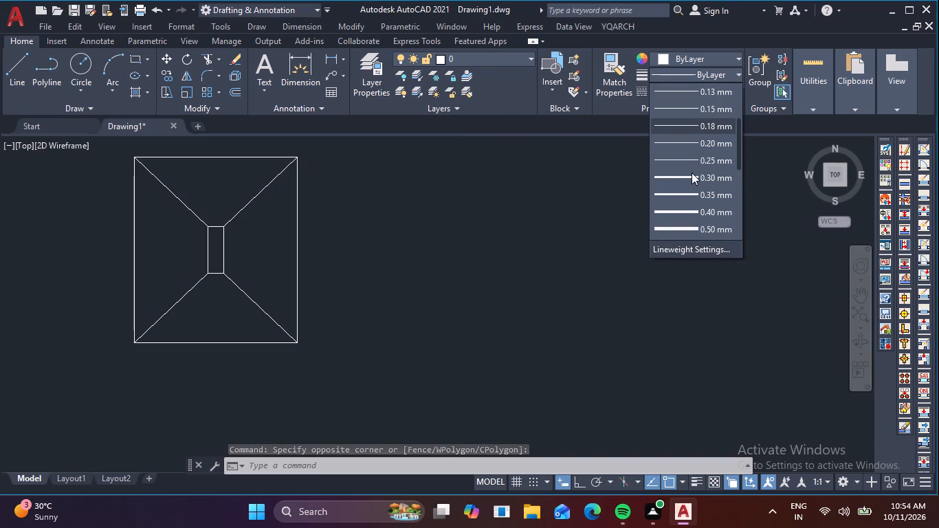
click(682, 175)
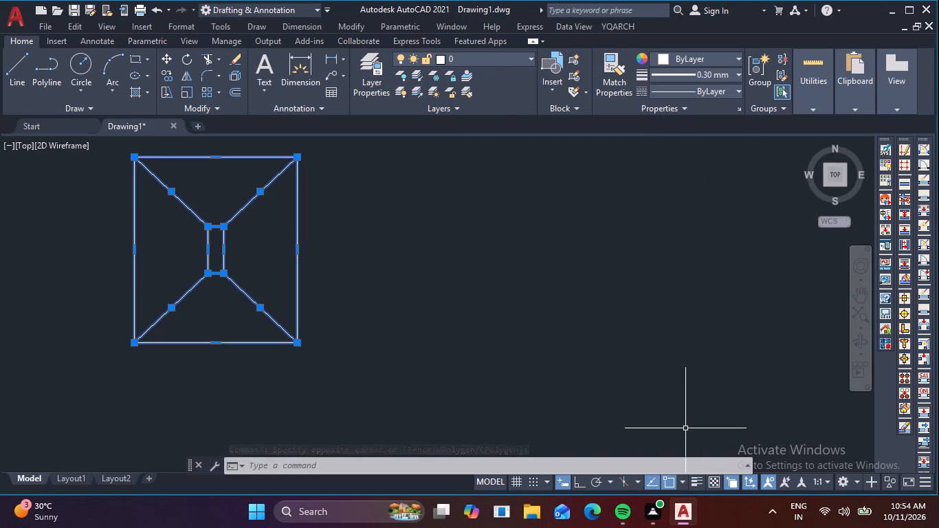
click(703, 478)
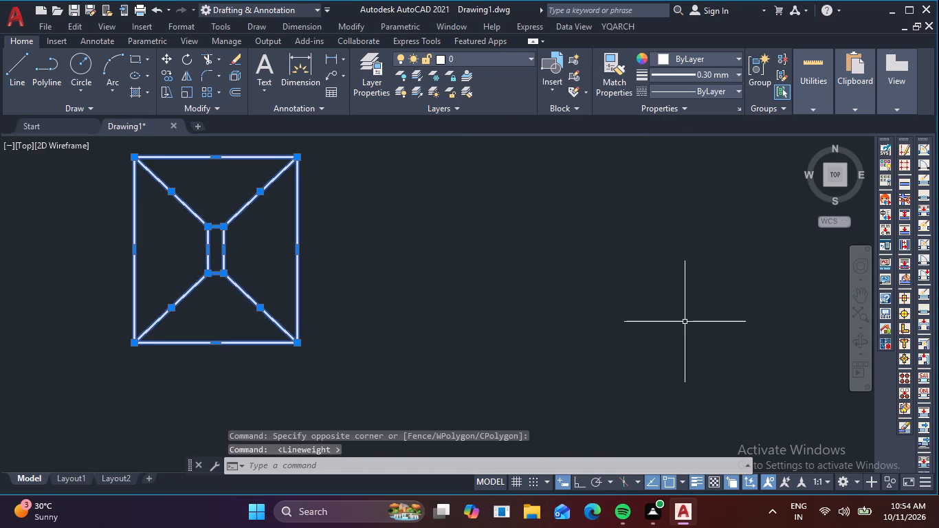
key(Escape)
key(Escape)
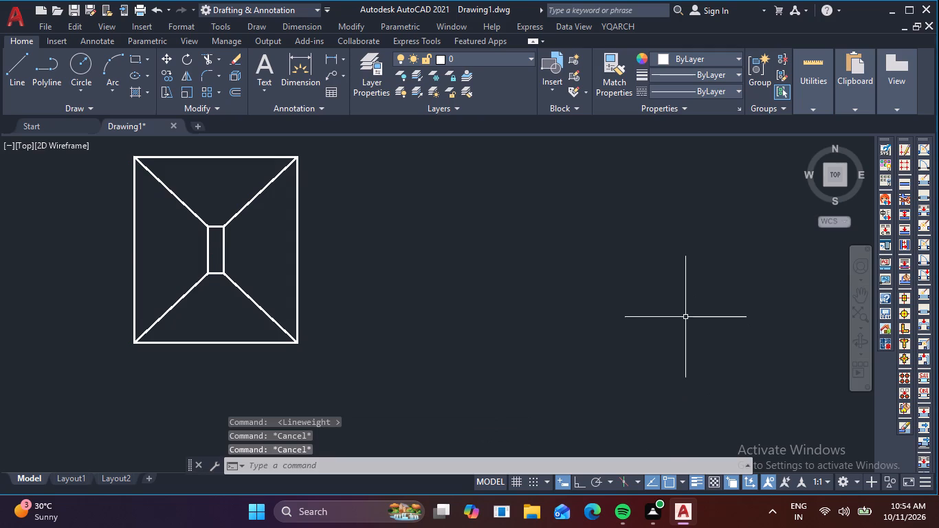
Turn off lineweight display and offset the inner 200 by 600 rectangle inward by 50.
middle_drag(520, 283, 720, 309)
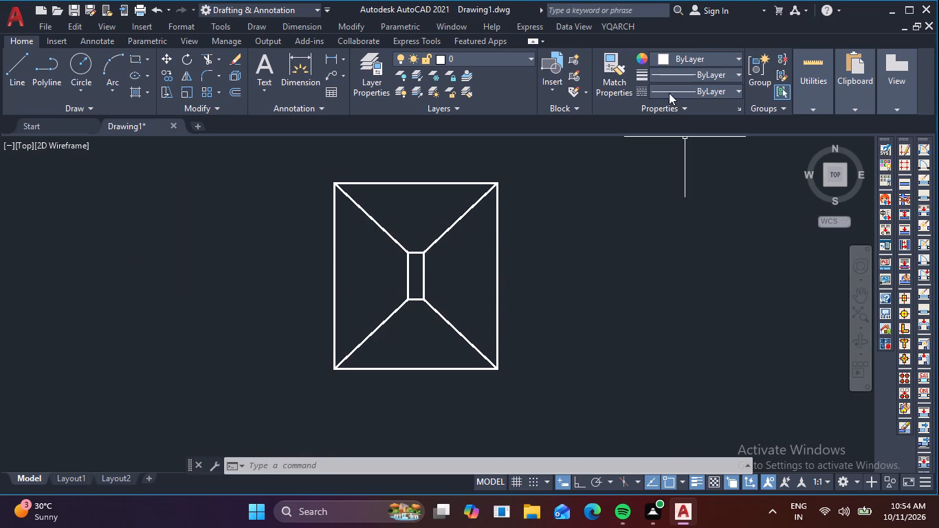
click(695, 484)
scroll(413, 293, up, 3)
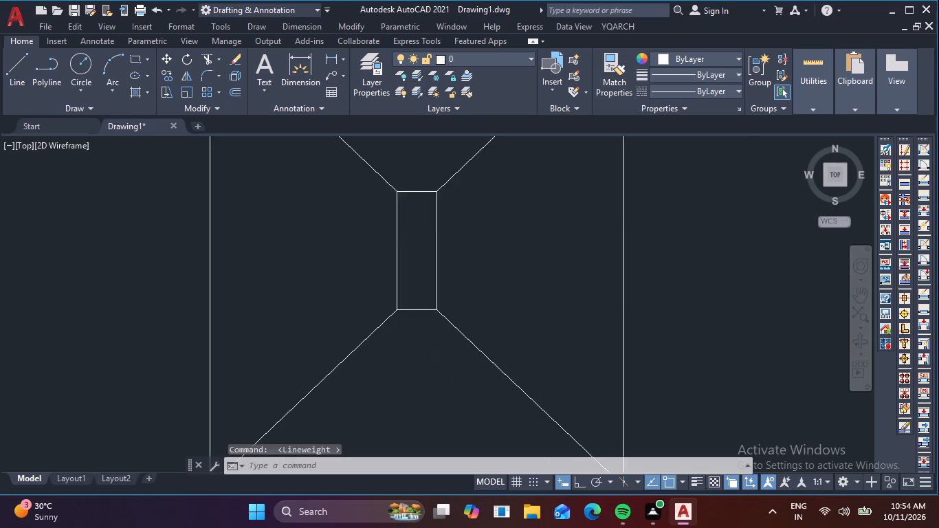
middle_drag(470, 272, 479, 364)
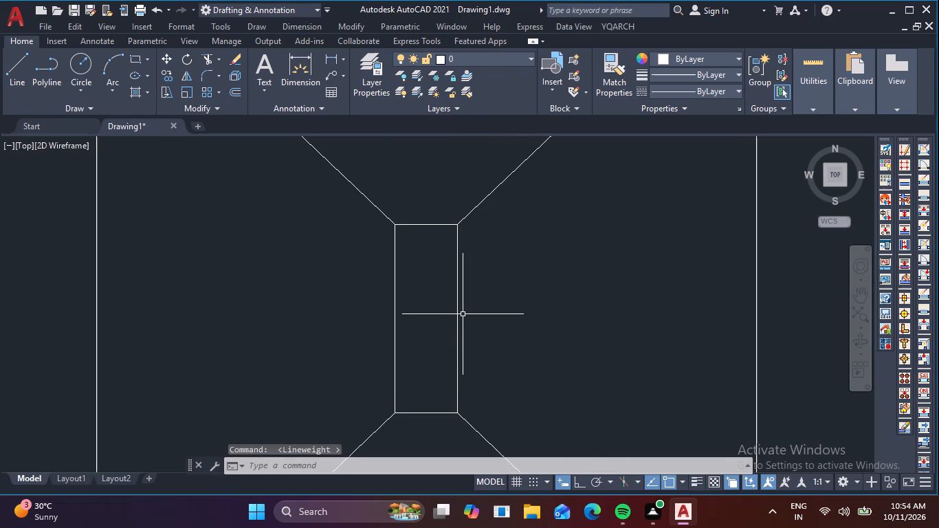
key(o)
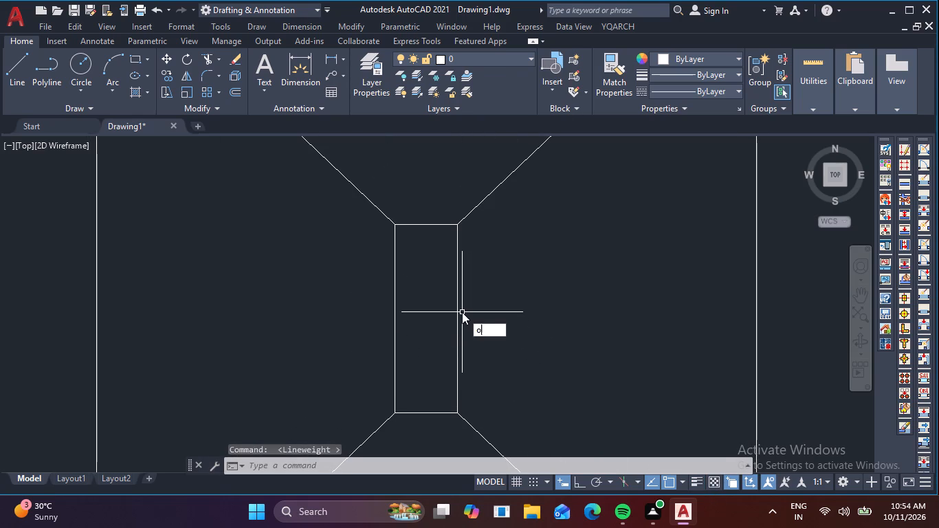
key(Return)
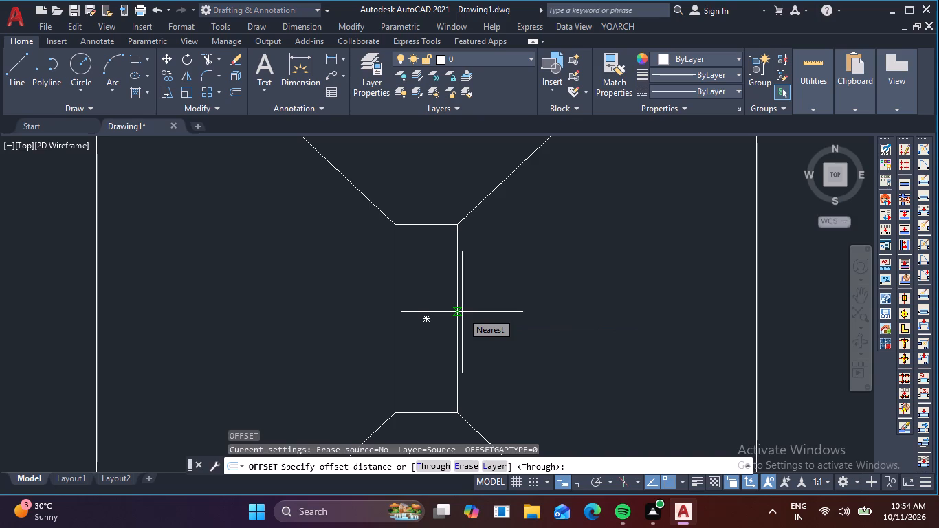
text(50)
key(Return)
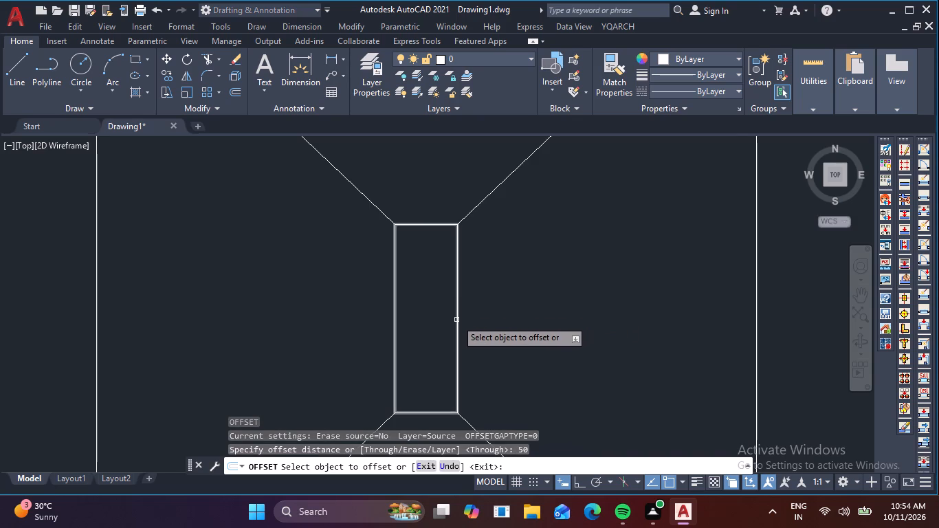
click(456, 320)
click(448, 320)
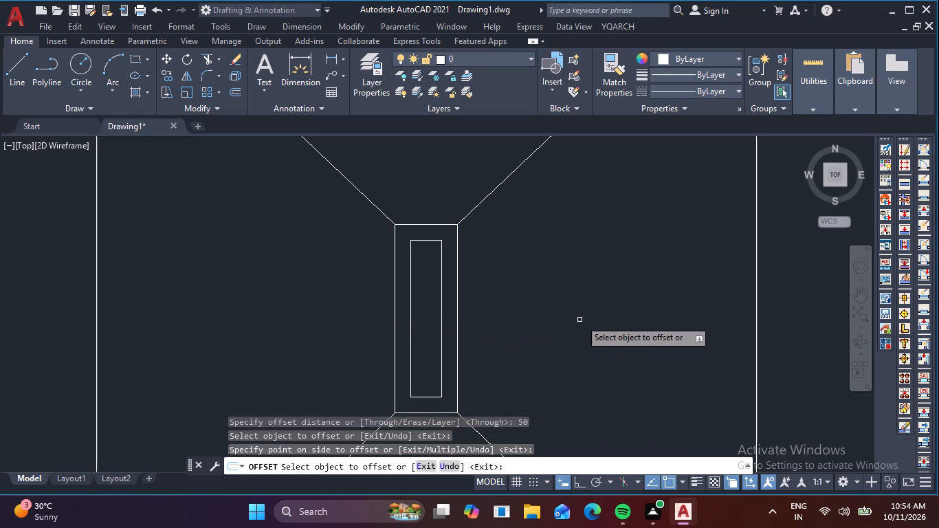
key(Escape)
key(Escape)
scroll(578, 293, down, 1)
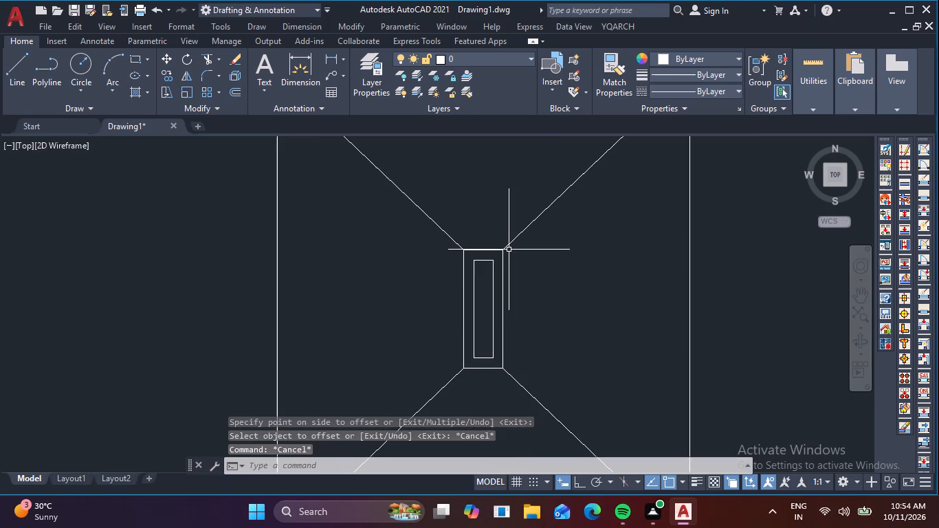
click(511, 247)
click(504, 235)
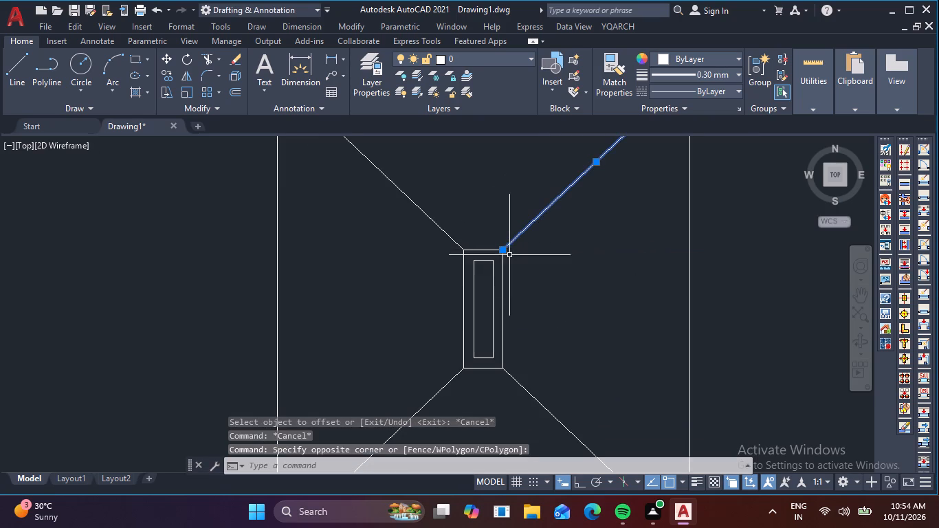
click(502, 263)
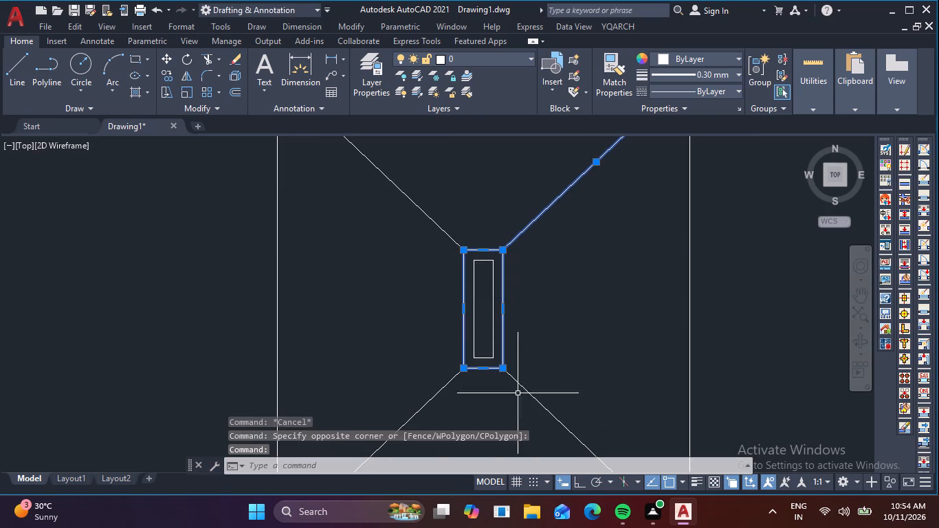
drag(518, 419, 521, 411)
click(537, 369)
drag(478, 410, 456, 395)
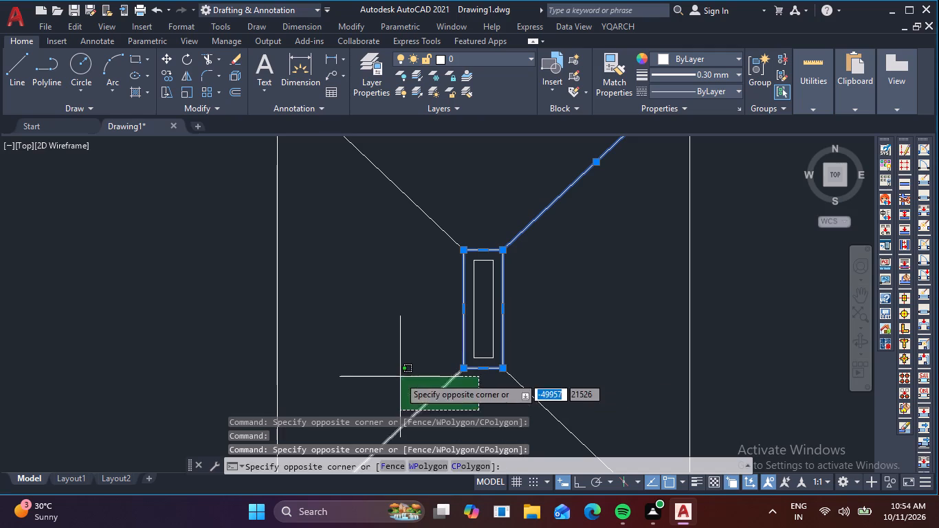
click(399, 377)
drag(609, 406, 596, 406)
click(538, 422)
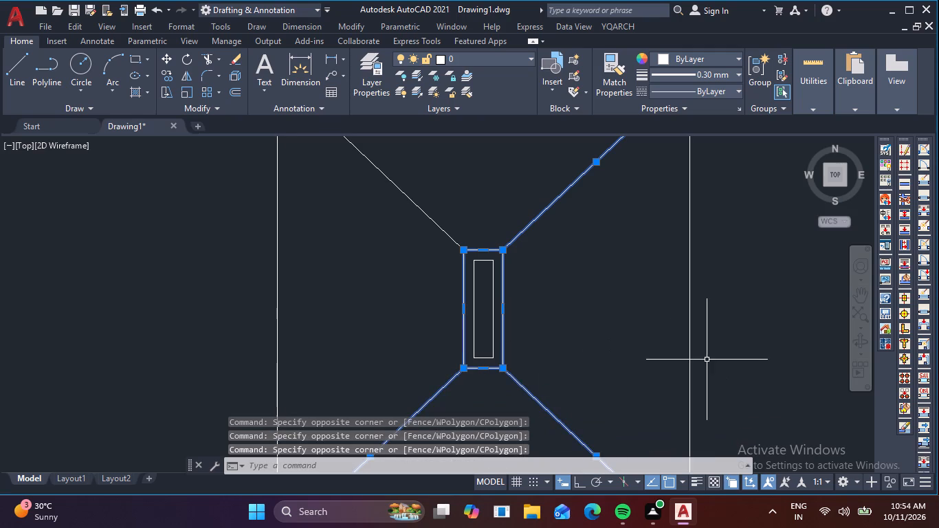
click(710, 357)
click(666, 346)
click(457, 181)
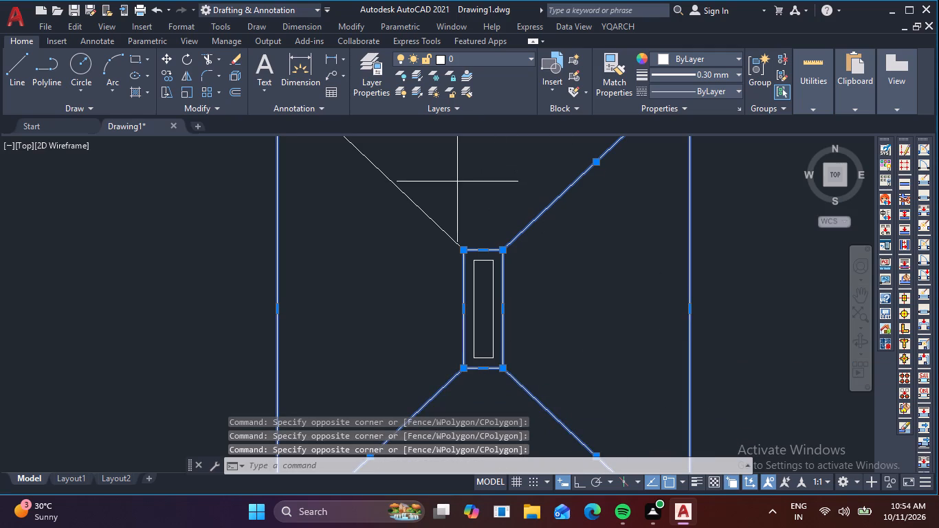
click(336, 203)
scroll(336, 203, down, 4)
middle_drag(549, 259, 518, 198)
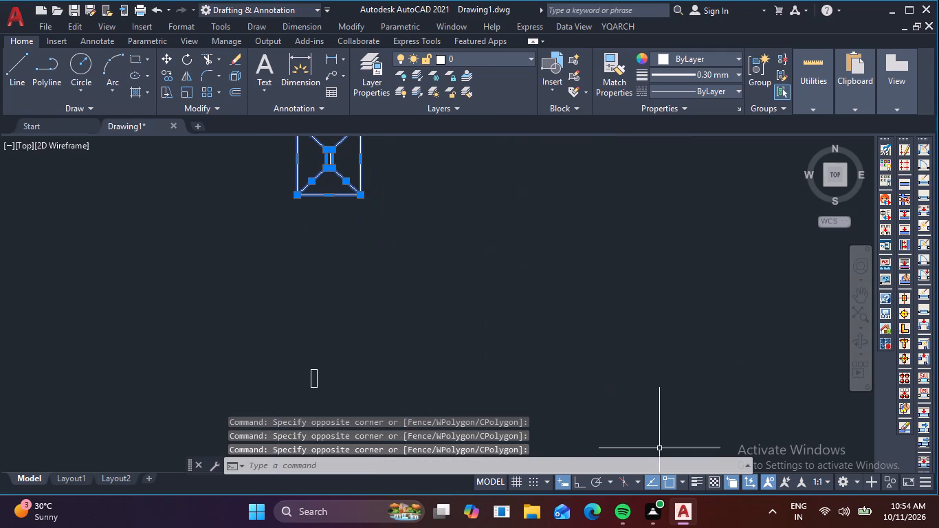
Turn on lineweight display and clear the selection of the footing outlines and diagonals.
click(694, 483)
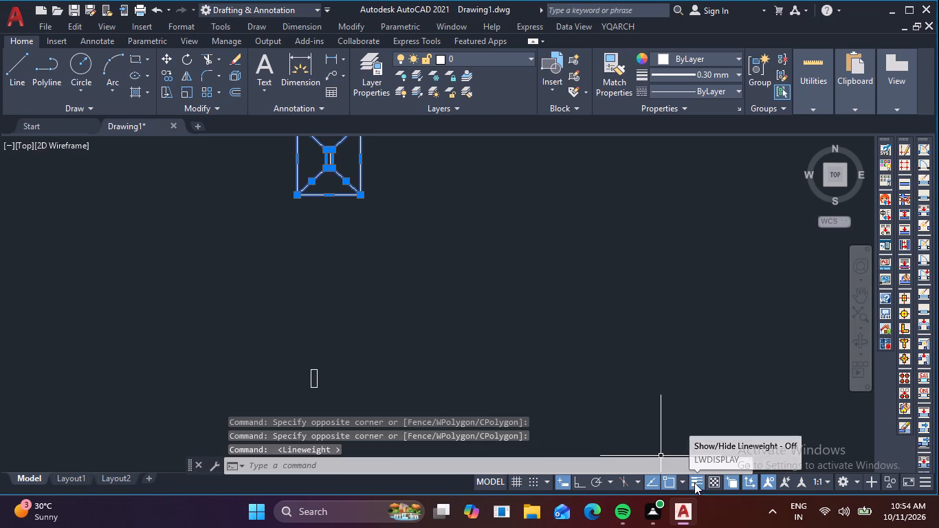
scroll(528, 295, up, 3)
middle_drag(566, 331, 601, 371)
scroll(620, 359, down, 2)
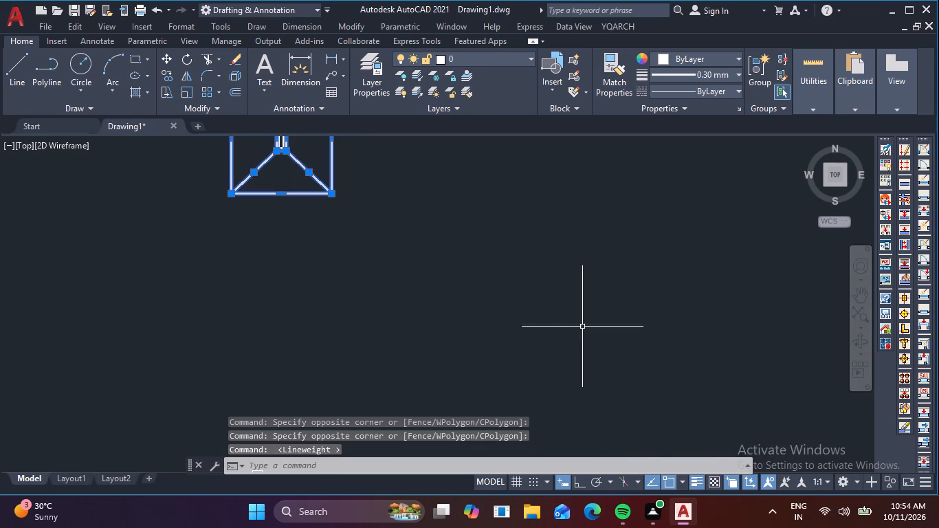
middle_drag(399, 217, 559, 351)
scroll(395, 243, up, 4)
middle_drag(448, 254, 415, 224)
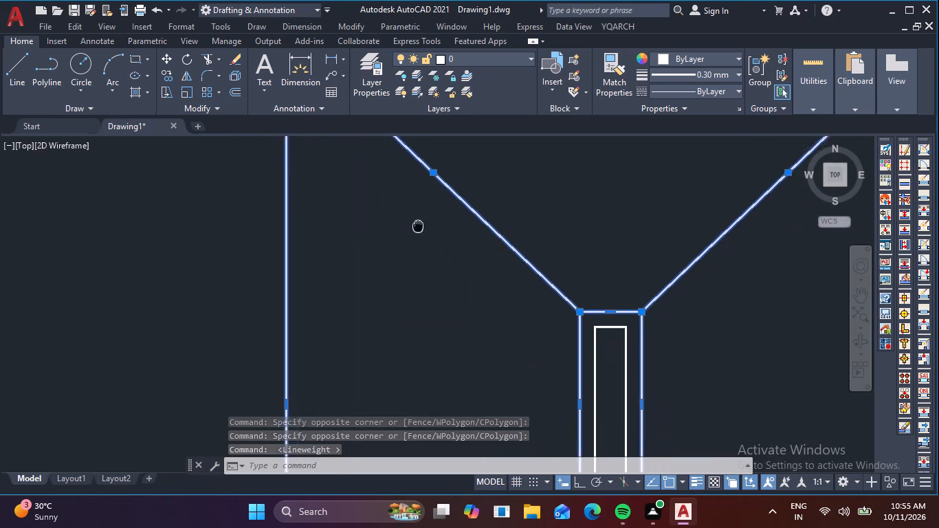
middle_drag(415, 224, 395, 203)
key(Escape)
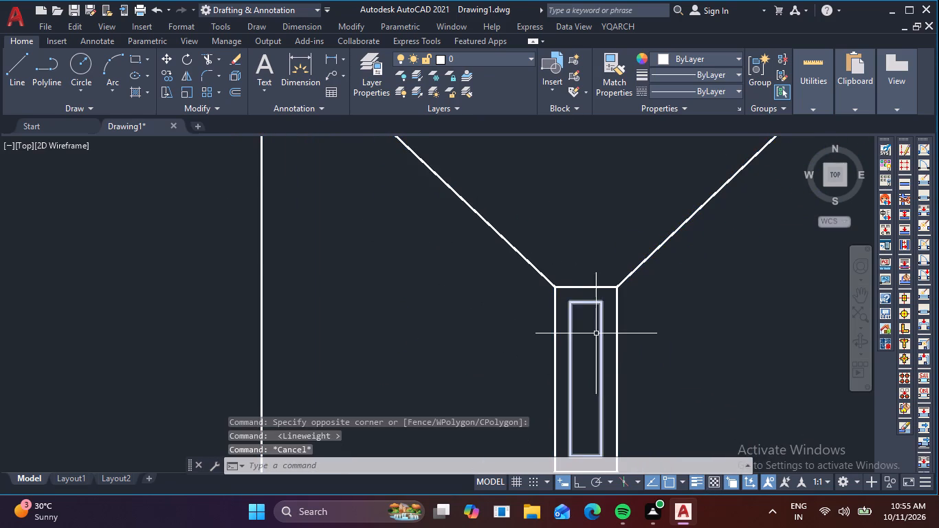
Set the lineweight of the innermost offset rectangle to ByLayer.
click(593, 333)
click(579, 294)
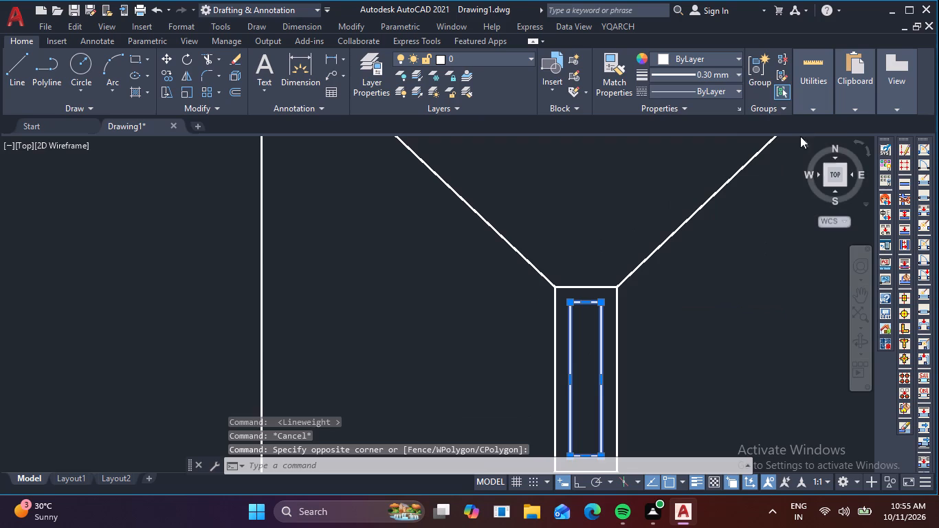
click(738, 70)
scroll(711, 100, up, 5)
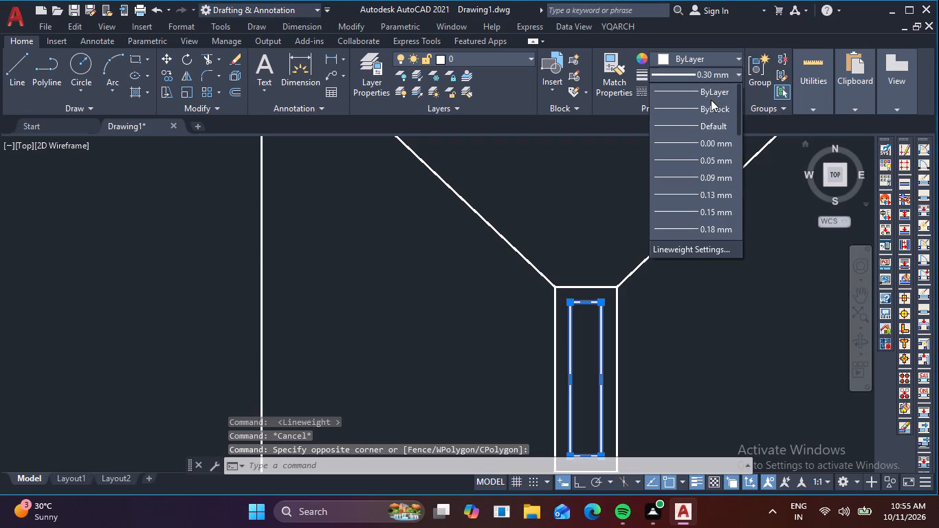
scroll(711, 100, up, 5)
click(710, 90)
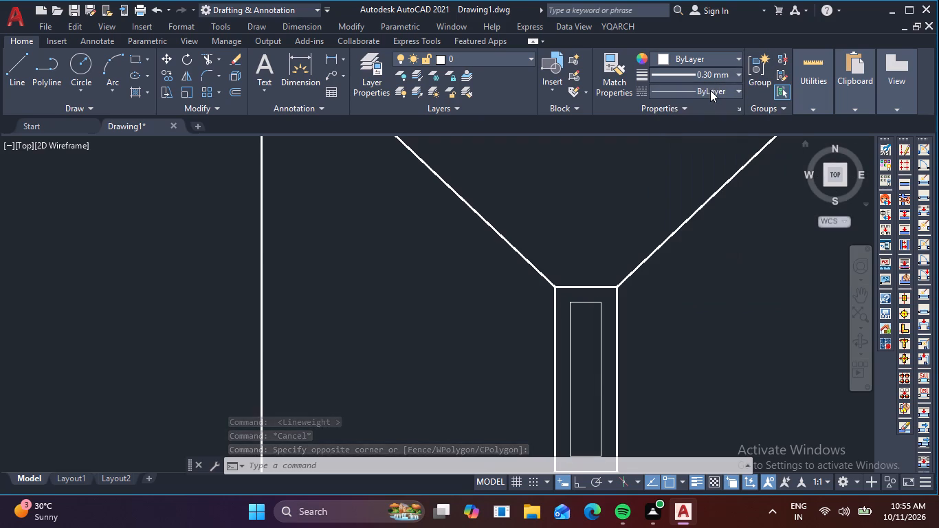
key(Escape)
Hatch the inside of the innermost rectangle with the ANSI31 pattern.
scroll(742, 256, down, 2)
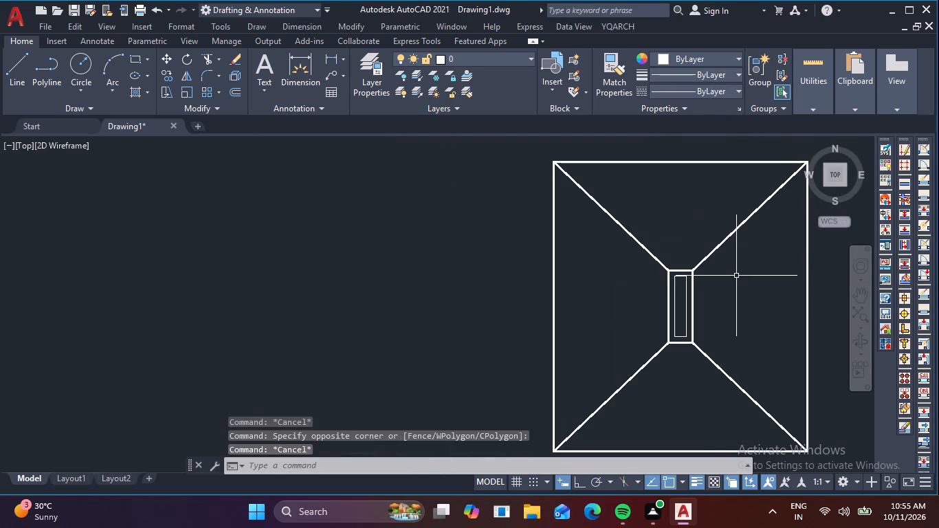
middle_drag(743, 282, 623, 230)
text(h)
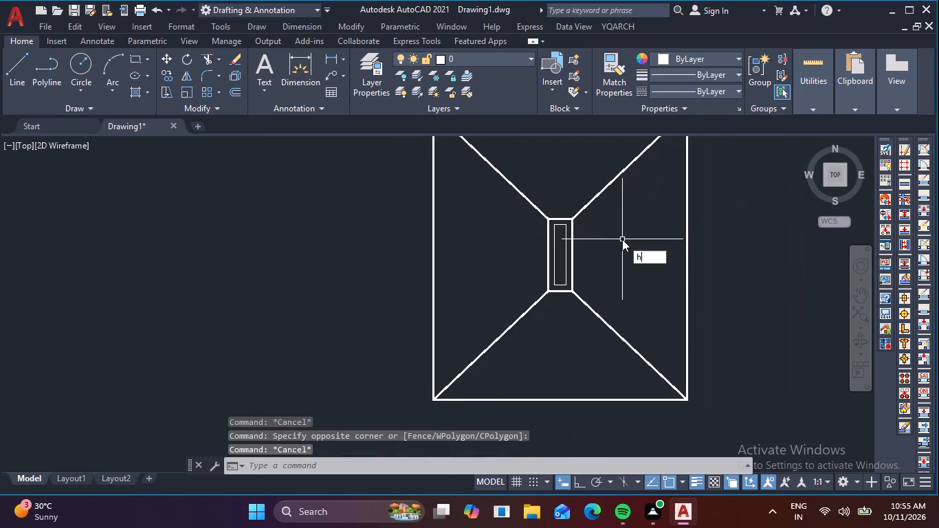
key(space)
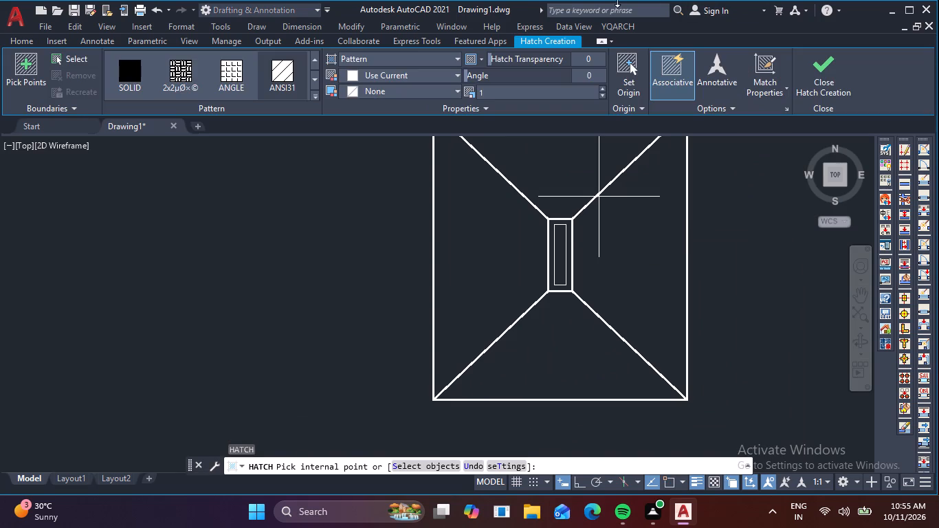
click(284, 73)
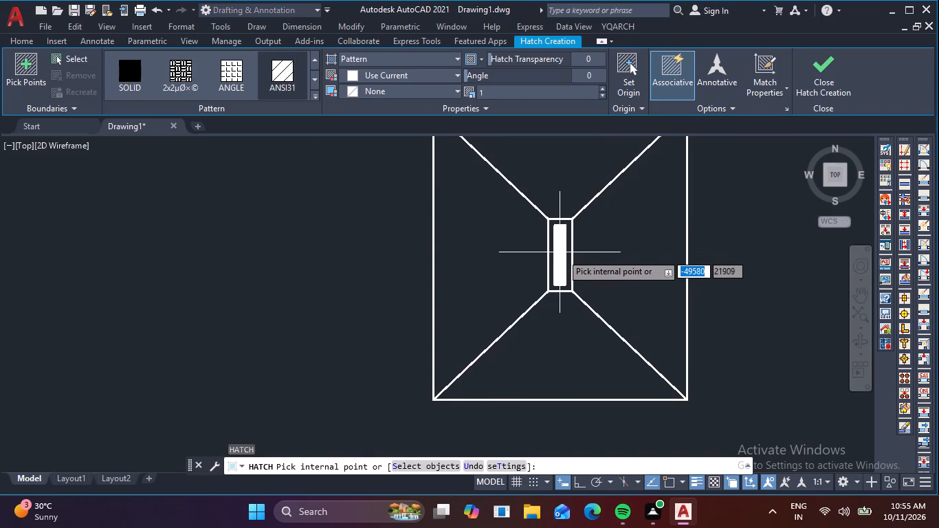
click(562, 254)
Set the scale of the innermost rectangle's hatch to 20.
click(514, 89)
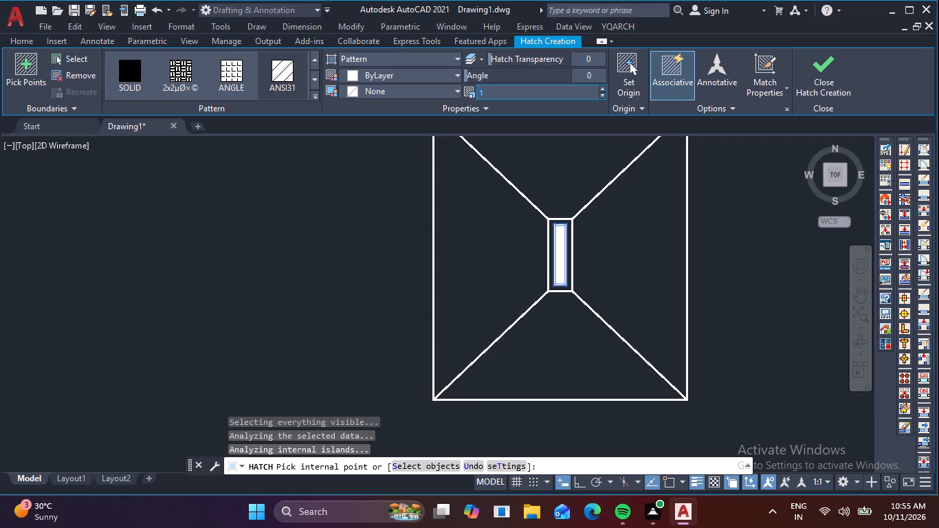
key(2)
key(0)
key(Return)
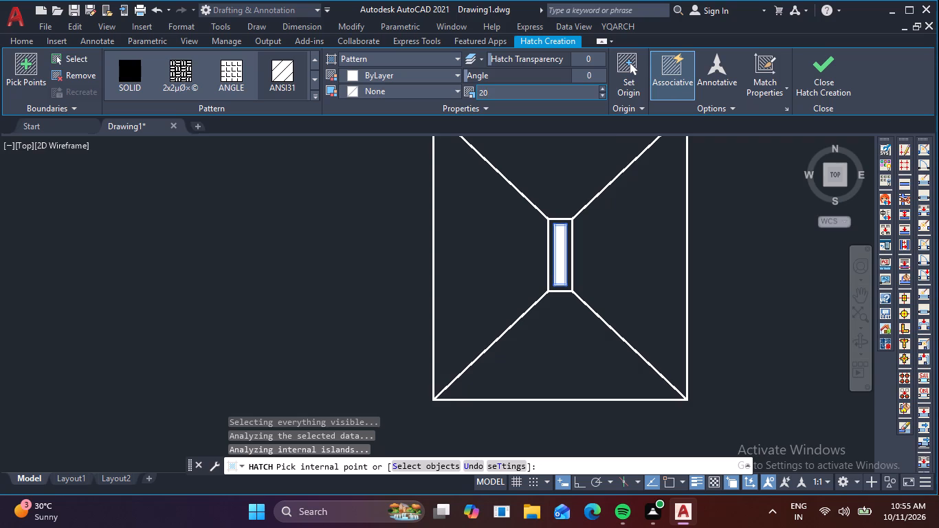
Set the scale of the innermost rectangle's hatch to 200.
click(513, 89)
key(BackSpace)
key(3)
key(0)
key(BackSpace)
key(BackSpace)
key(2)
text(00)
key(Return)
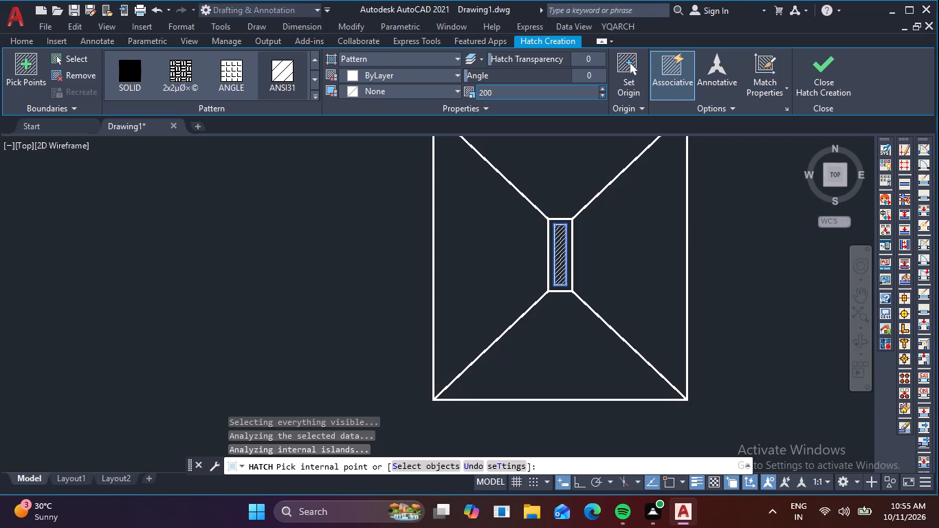
Set the scale of the innermost rectangle's hatch to 100 and finish the hatch.
click(513, 89)
key(BackSpace)
key(1)
text(00)
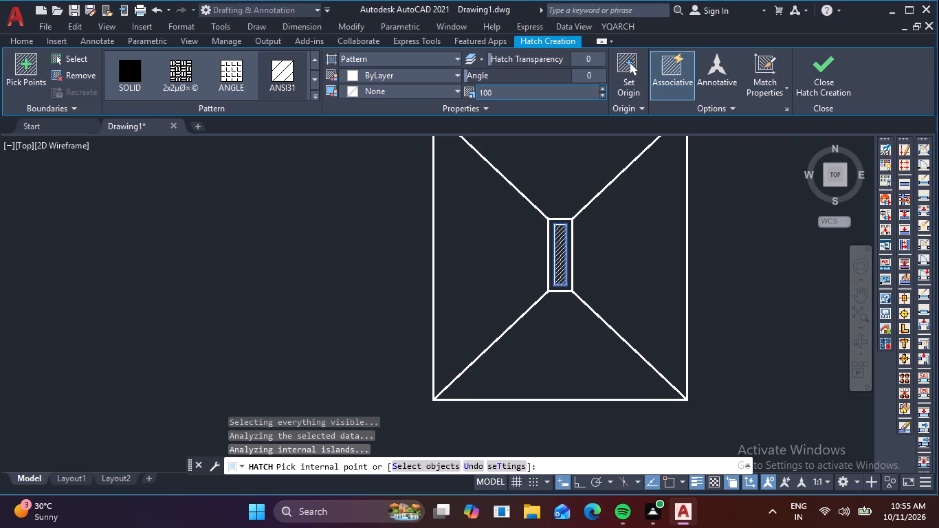
key(Return)
click(842, 70)
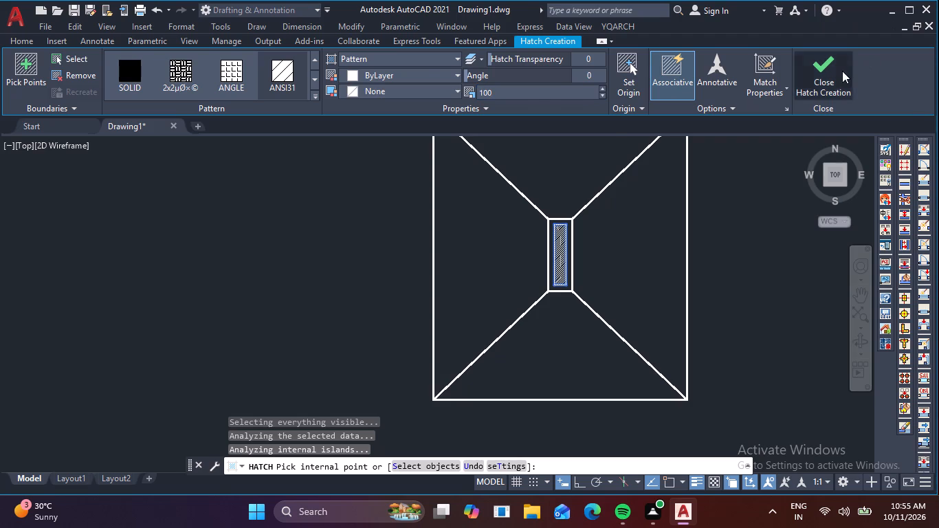
Copy the complete hatched footing symbol from its centre onto the intersection of the top grid line and the first vertical grid line.
scroll(646, 199, down, 2)
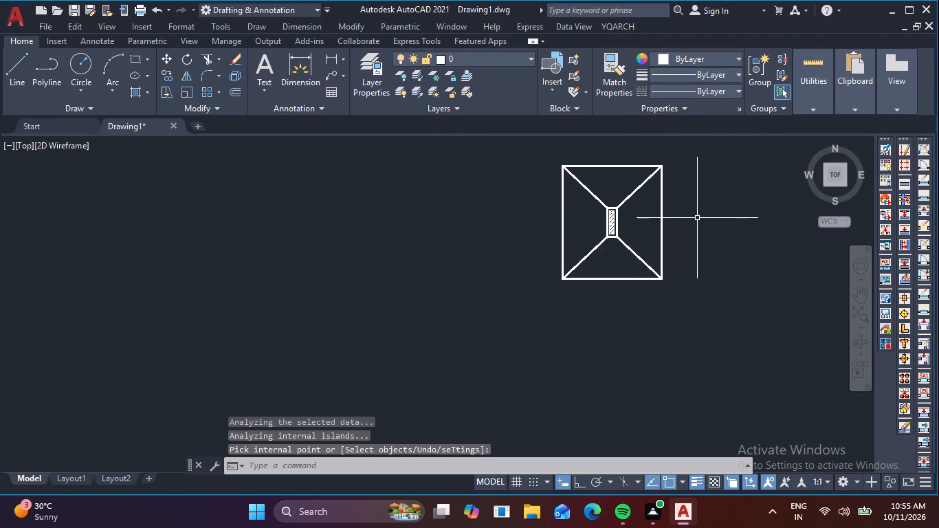
scroll(646, 209, down, 1)
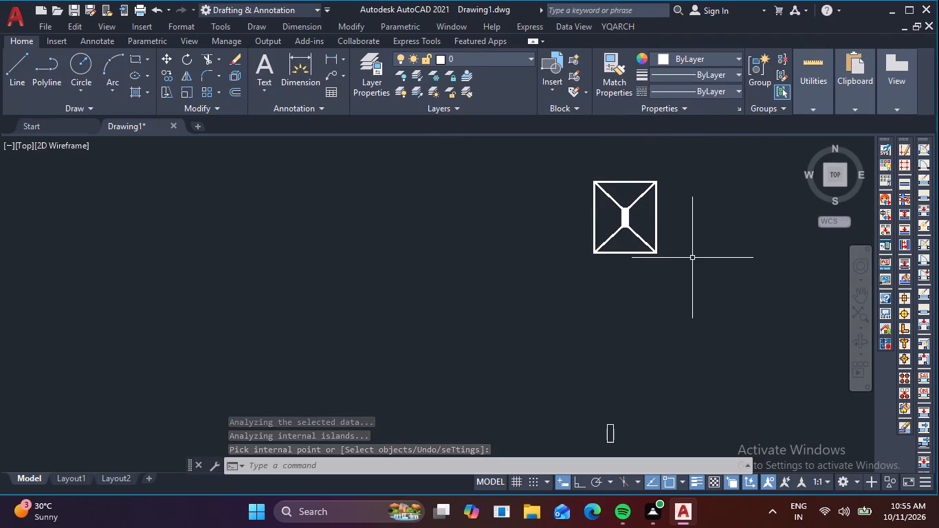
click(692, 258)
click(541, 151)
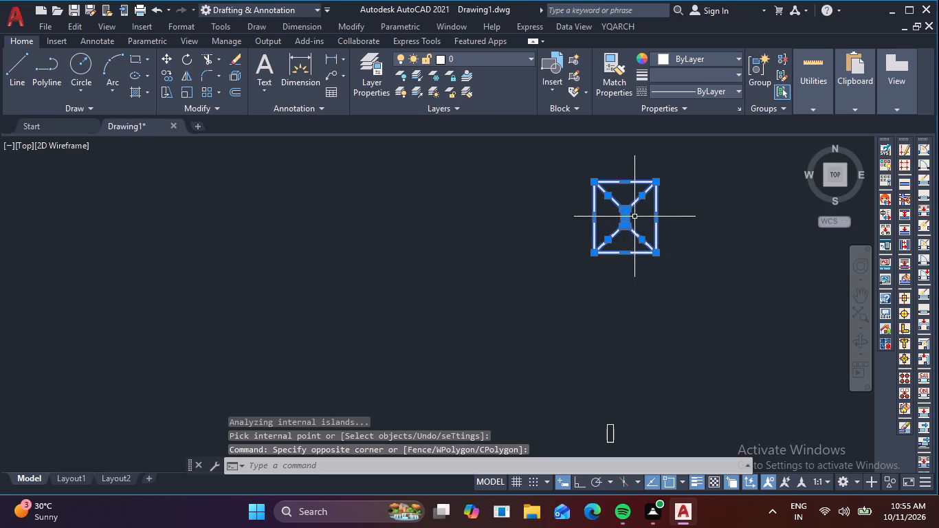
scroll(632, 214, up, 3)
scroll(637, 219, down, 1)
middle_drag(645, 223, 633, 266)
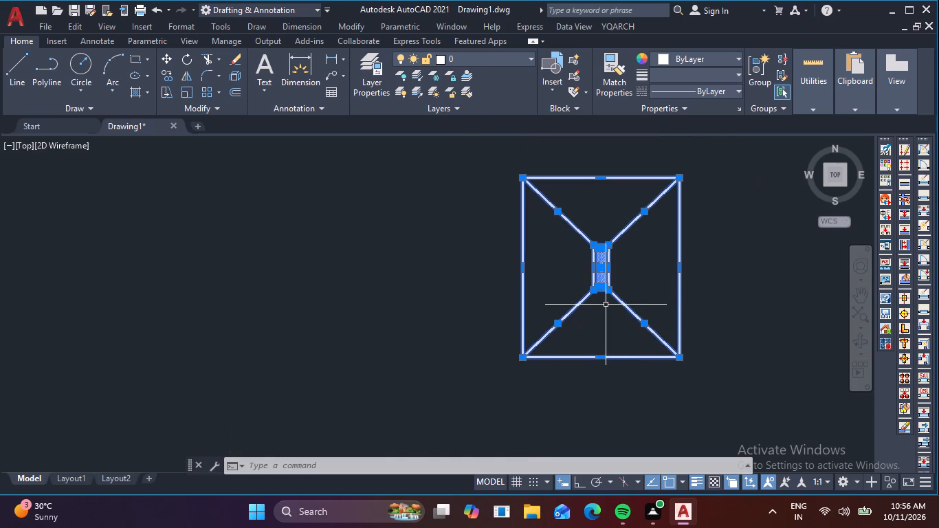
key(c)
text(o)
key(space)
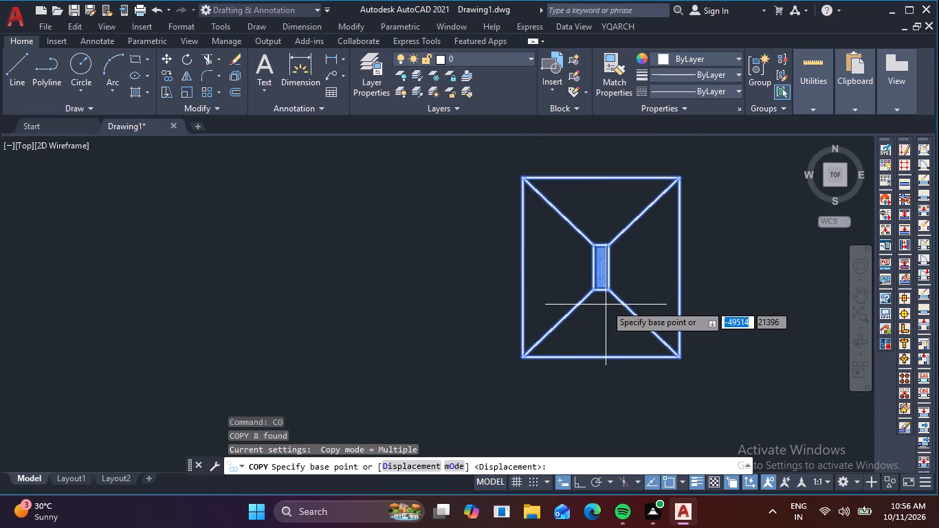
click(603, 268)
scroll(606, 271, down, 2)
middle_drag(681, 267, 289, 300)
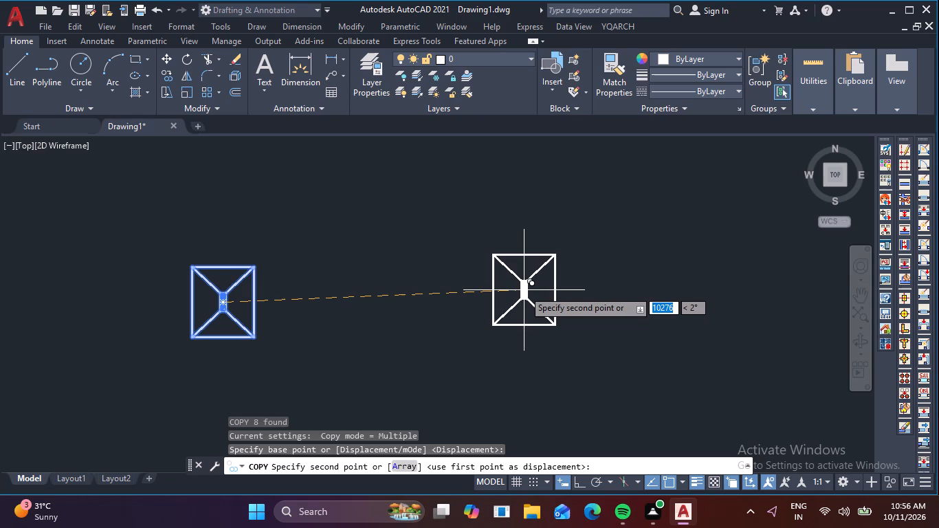
scroll(524, 290, down, 2)
middle_drag(567, 297, 452, 285)
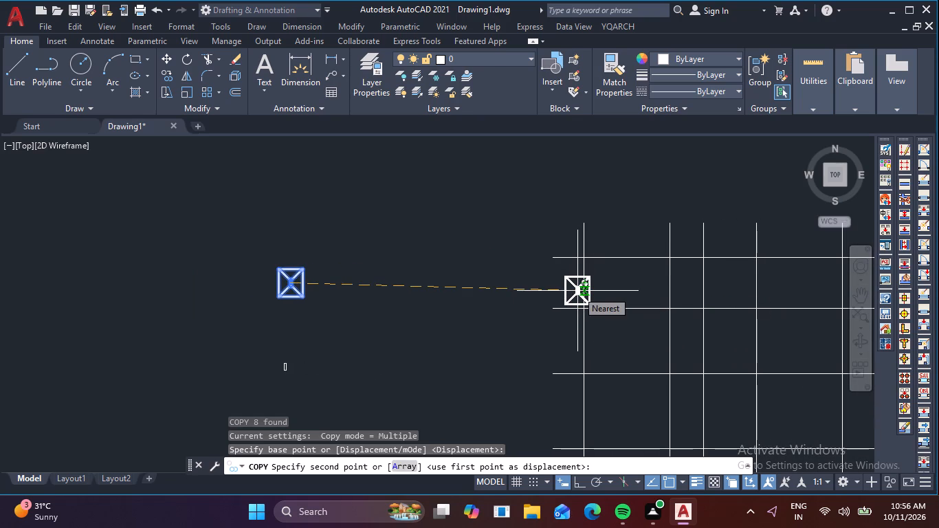
scroll(590, 256, up, 4)
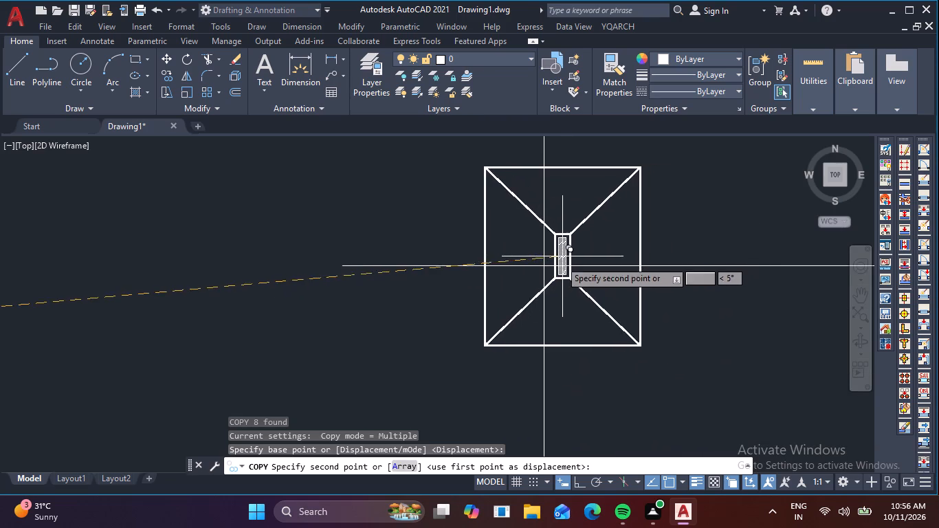
click(545, 268)
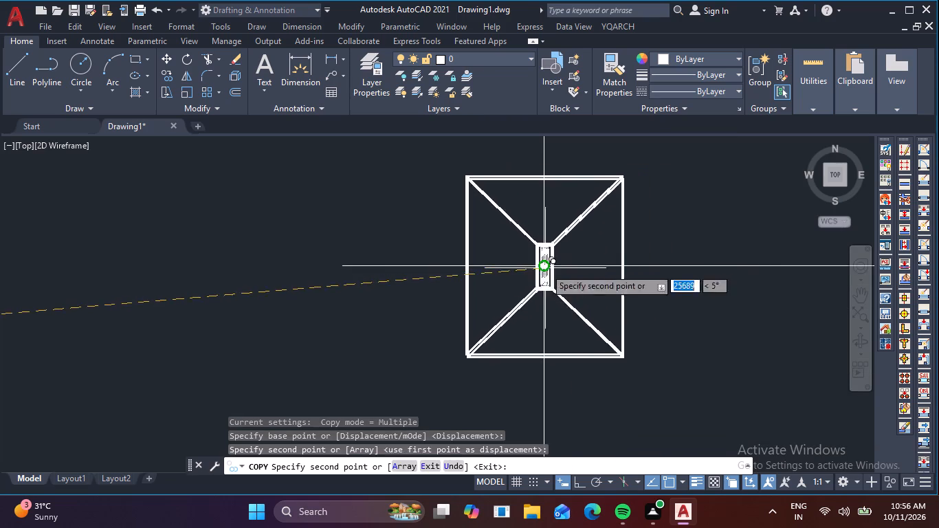
Place five more footing copies along the top grid line at the remaining vertical grid lines, skipping the third vertical line.
scroll(721, 315, down, 3)
middle_drag(747, 340, 530, 329)
middle_drag(506, 330, 419, 330)
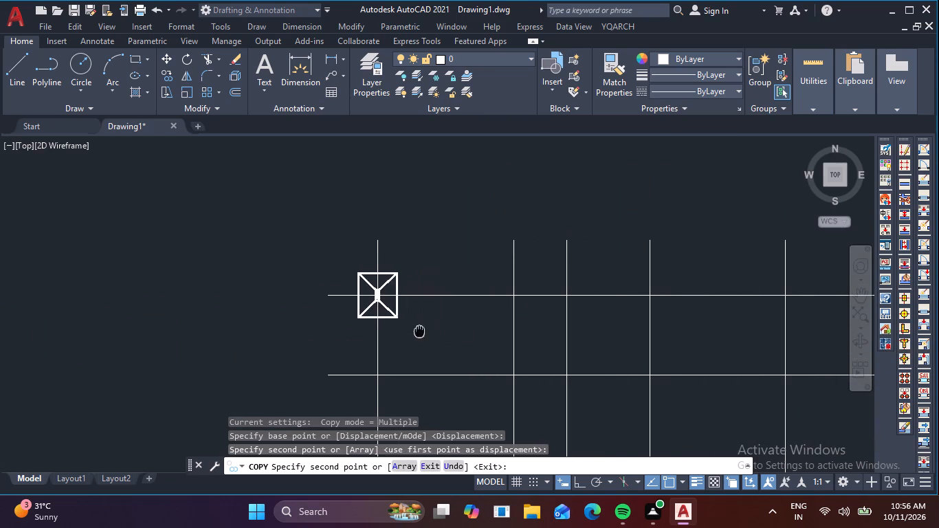
middle_drag(419, 330, 418, 330)
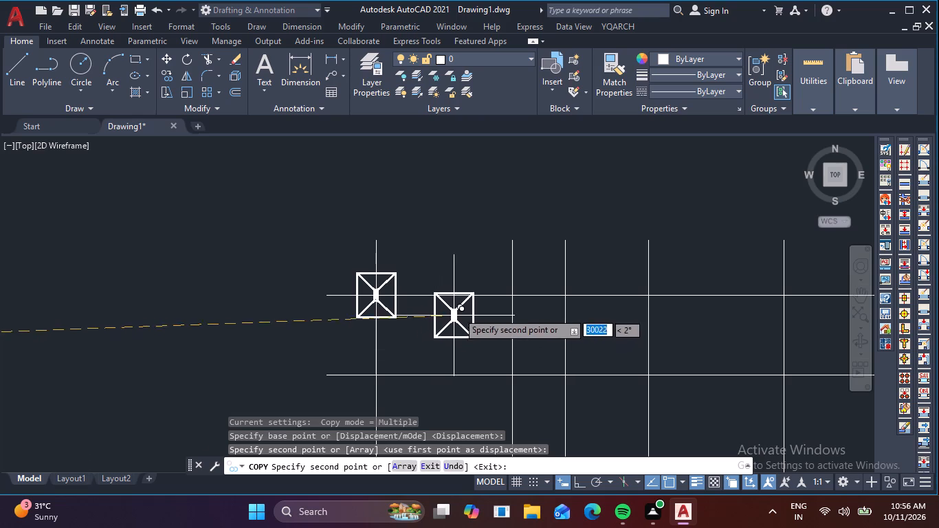
click(511, 296)
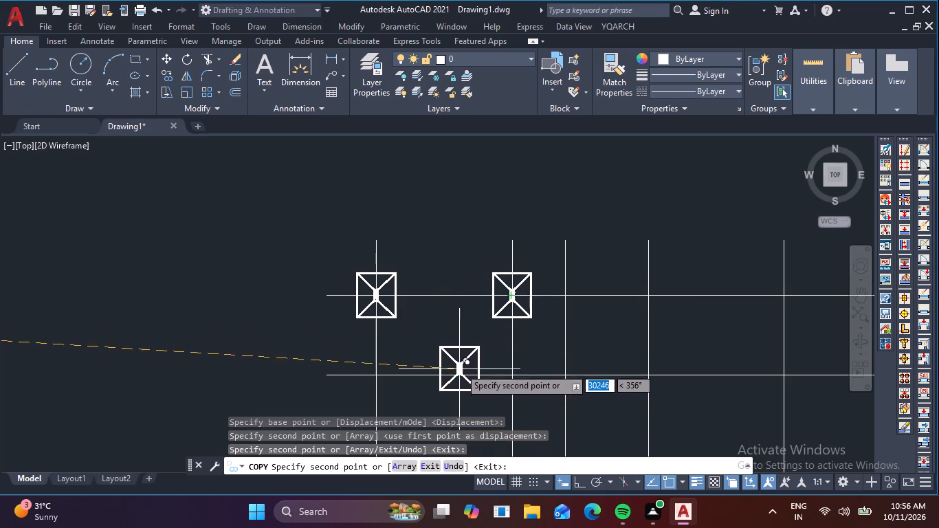
click(652, 294)
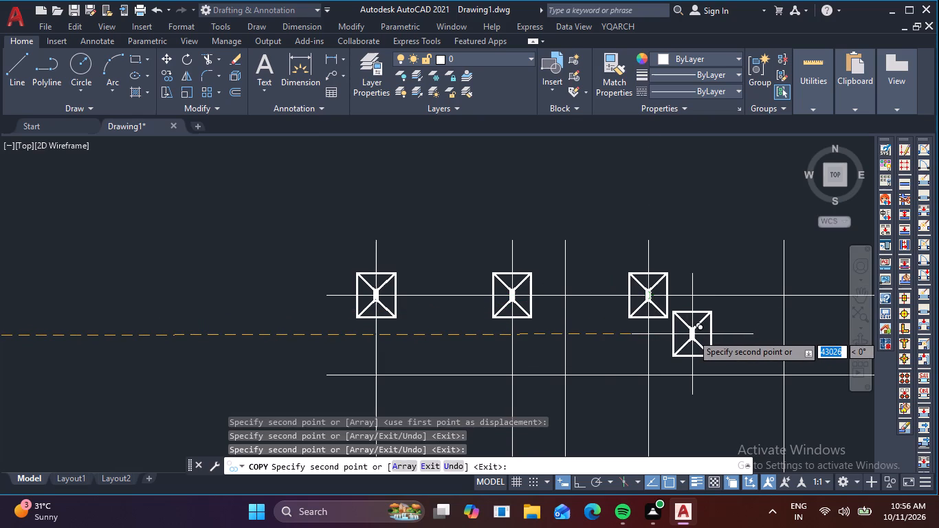
middle_drag(699, 342, 510, 365)
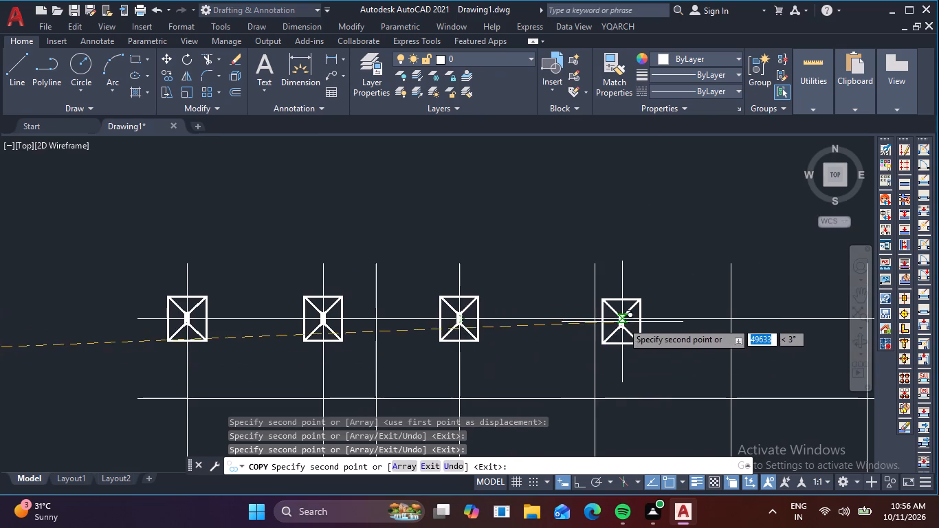
click(593, 318)
middle_drag(710, 377, 589, 395)
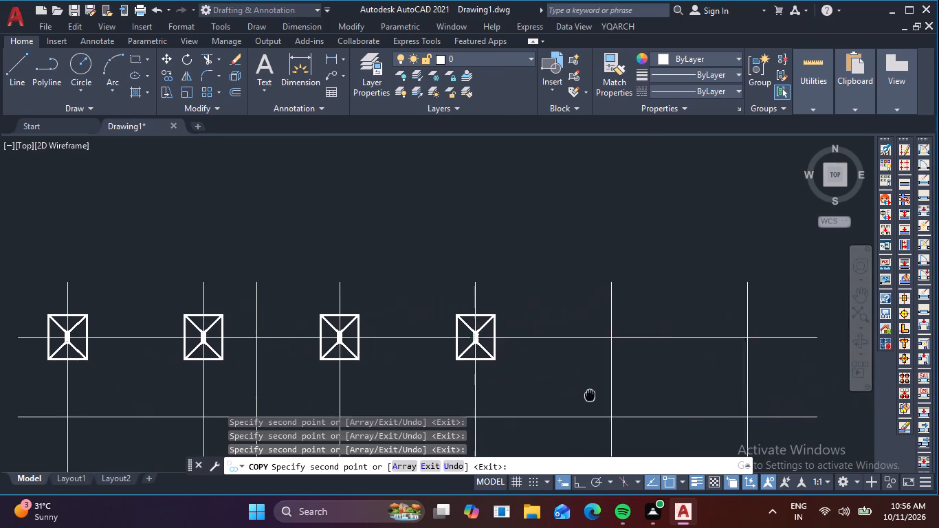
middle_drag(589, 395, 518, 399)
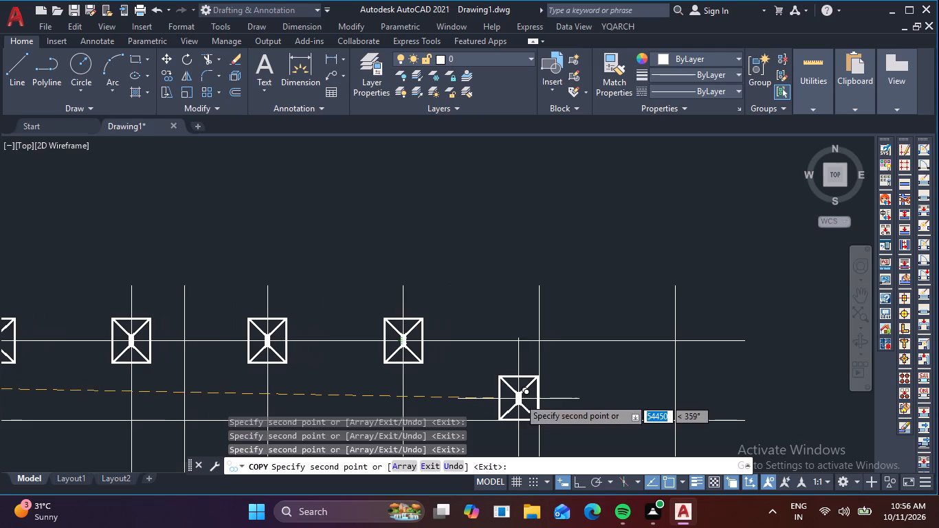
click(536, 342)
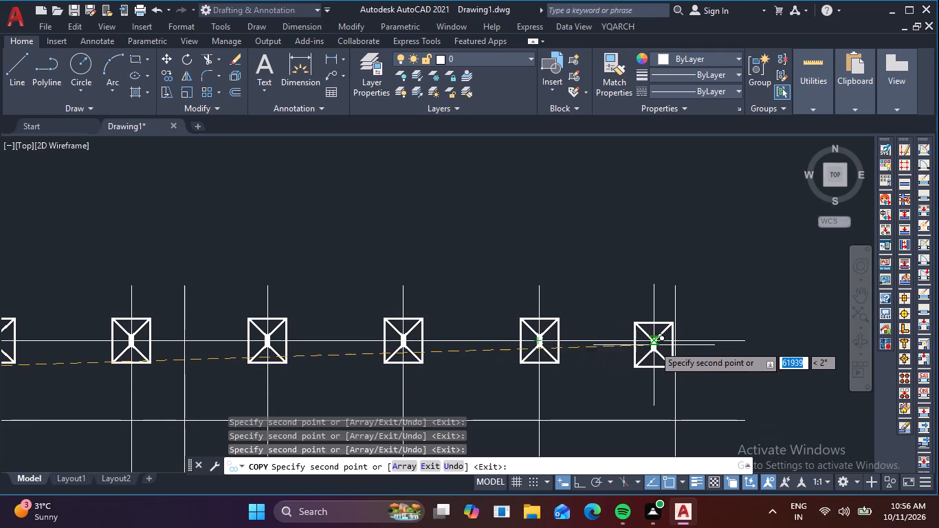
click(677, 343)
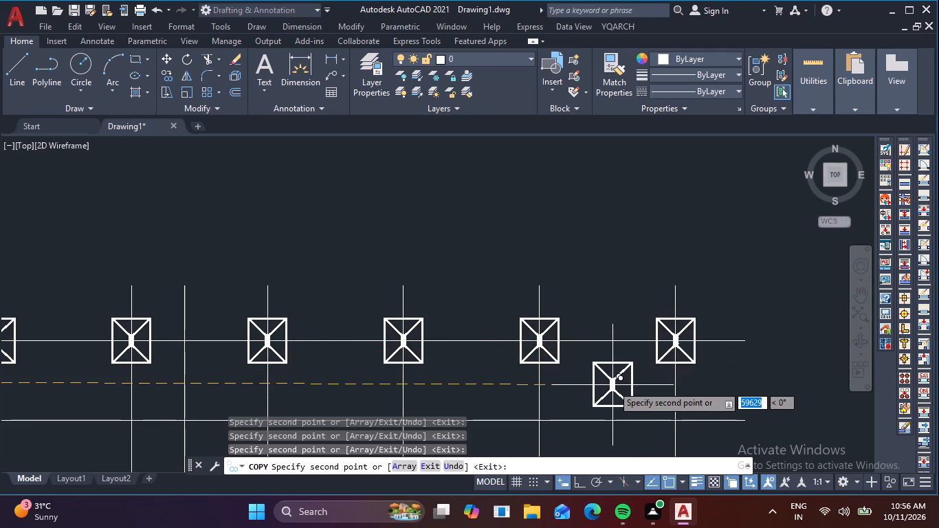
scroll(612, 385, down, 2)
middle_drag(616, 384, 720, 319)
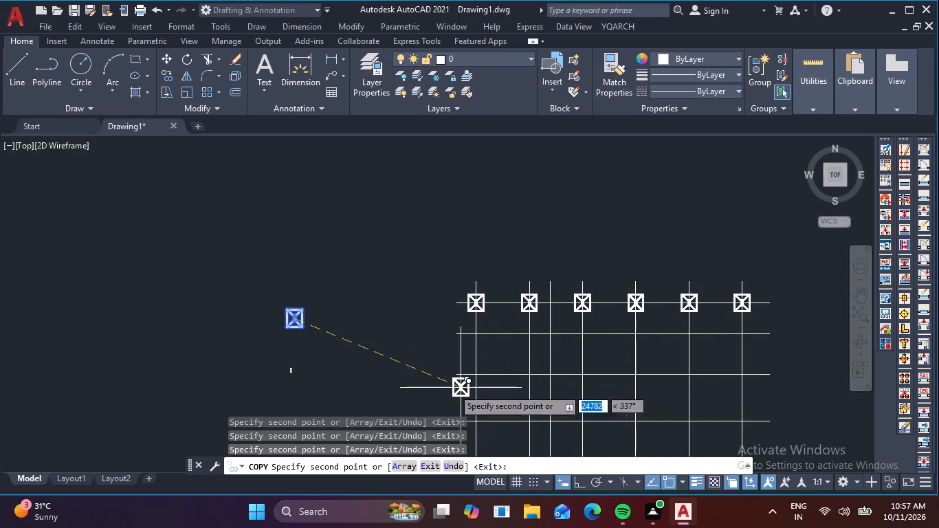
key(Escape)
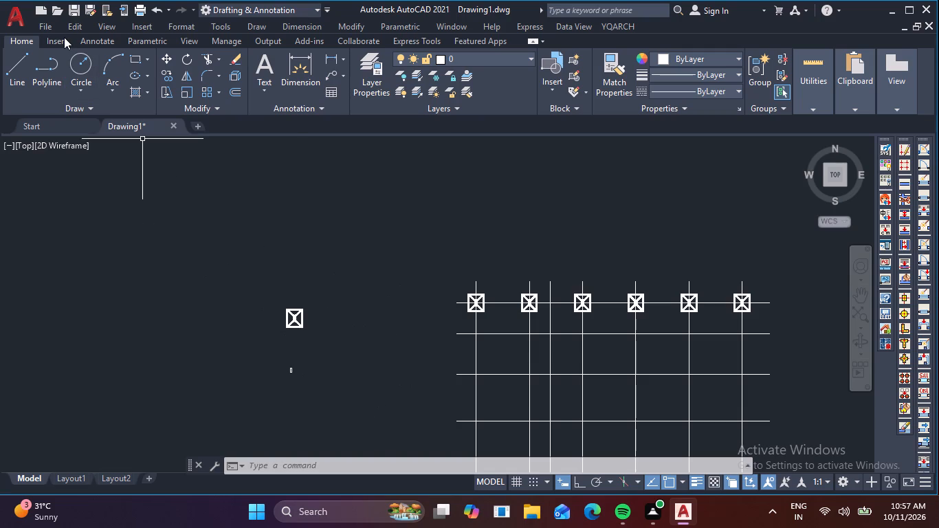
Draw a 2400 by 2700 rectangle in the empty area beside the grid for a second footing type.
click(140, 54)
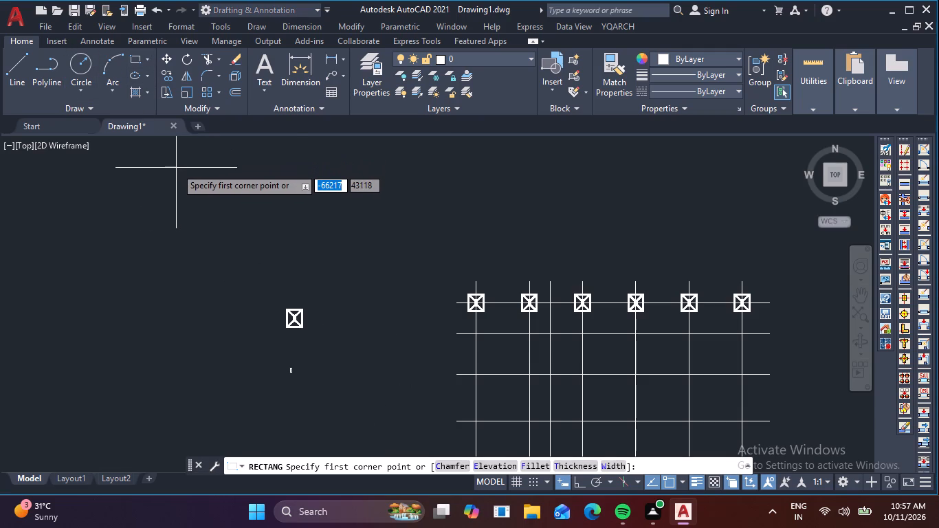
click(148, 188)
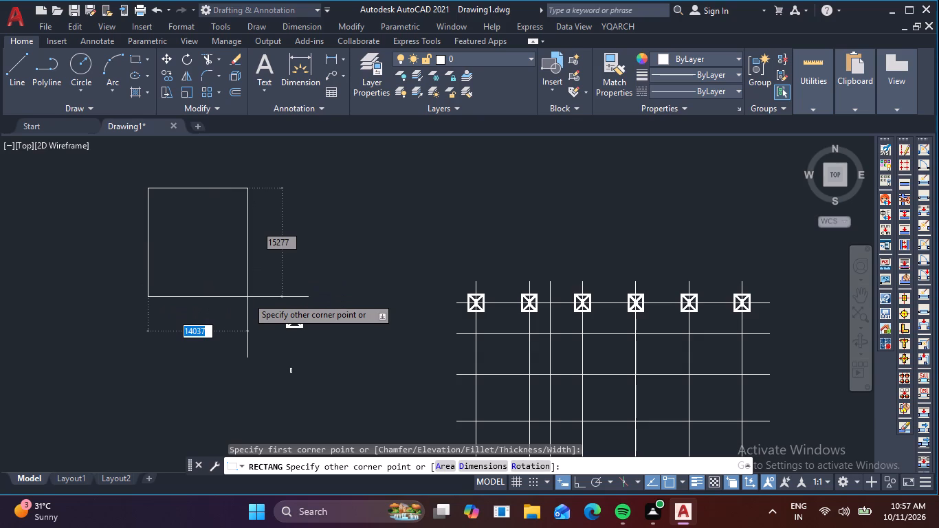
text(24)
text(00)
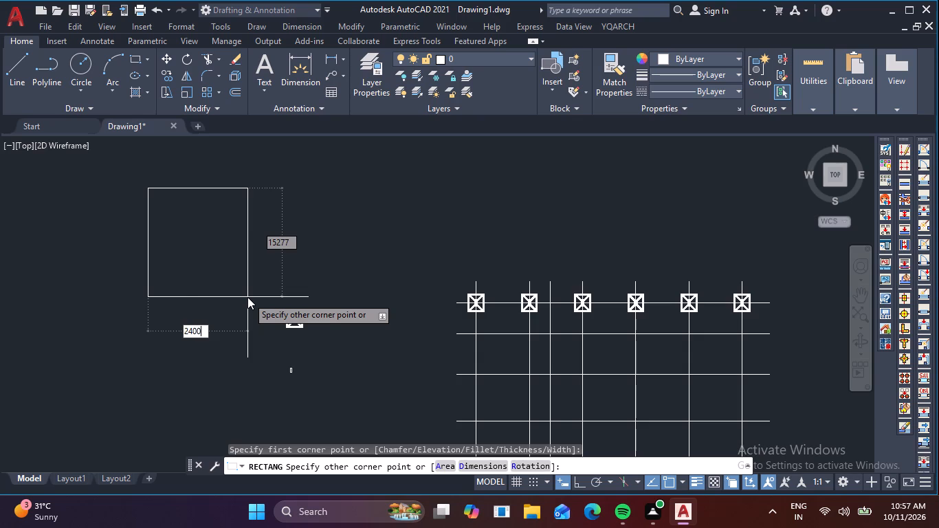
key(Tab)
key(2)
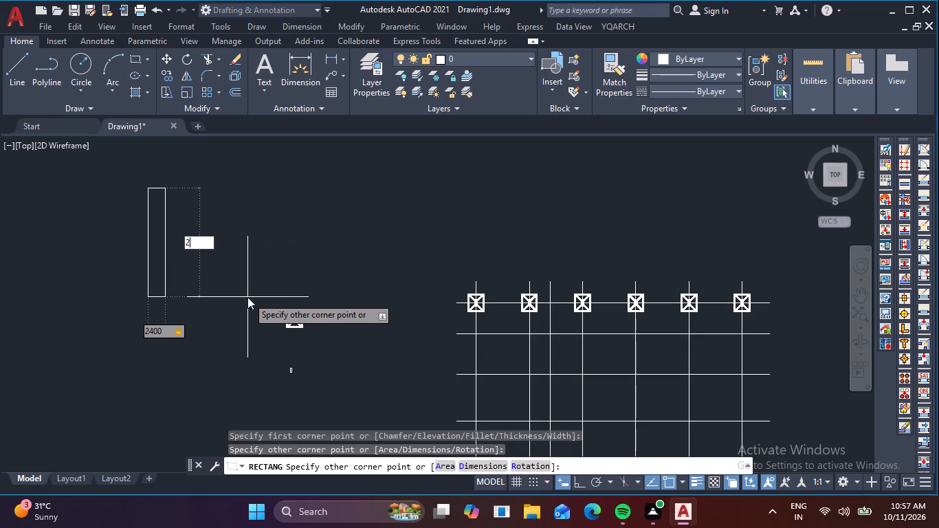
text(700)
key(Return)
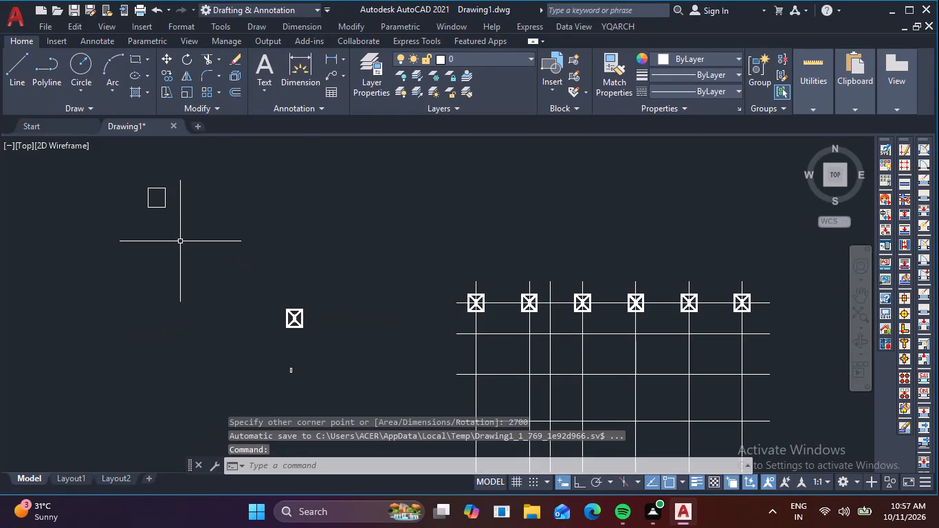
Move the new 2400 by 2700 rectangle by its centre to the open space beside the small column rectangle.
drag(186, 234, 188, 218)
click(156, 187)
text(m)
key(space)
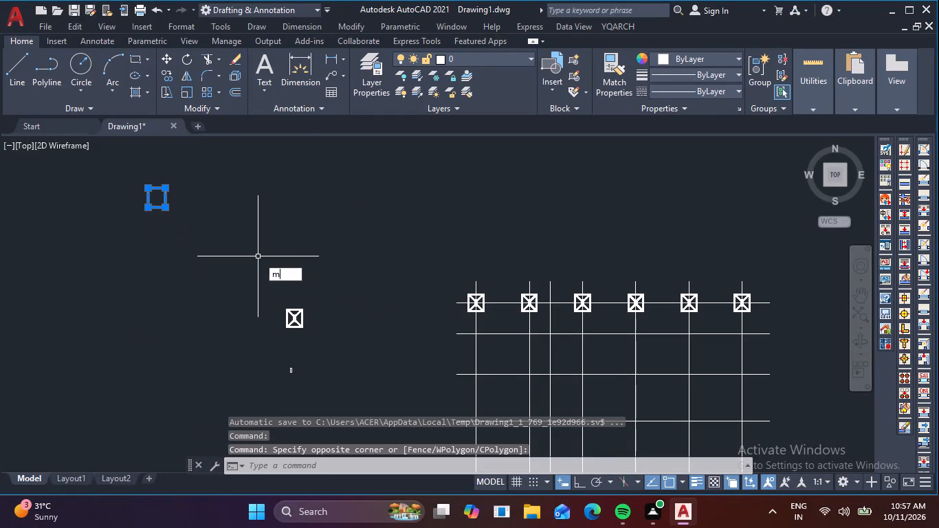
click(159, 202)
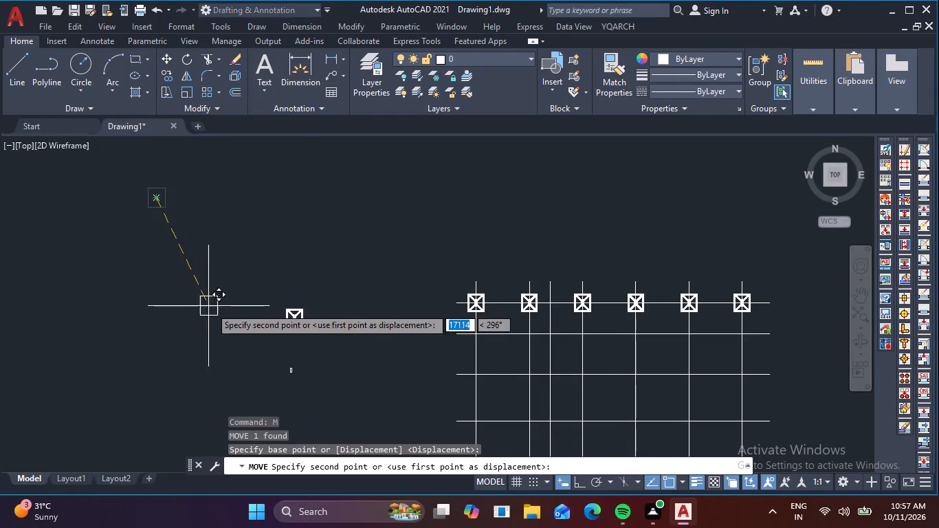
click(237, 351)
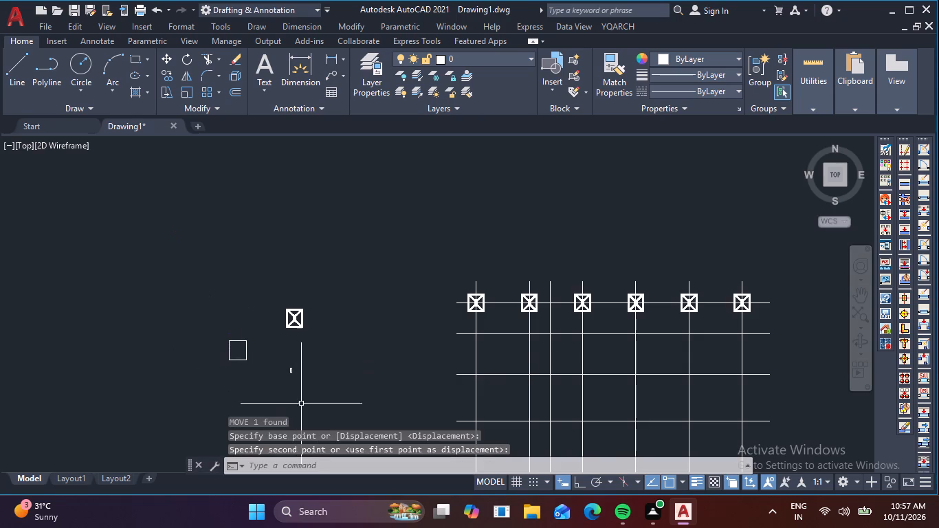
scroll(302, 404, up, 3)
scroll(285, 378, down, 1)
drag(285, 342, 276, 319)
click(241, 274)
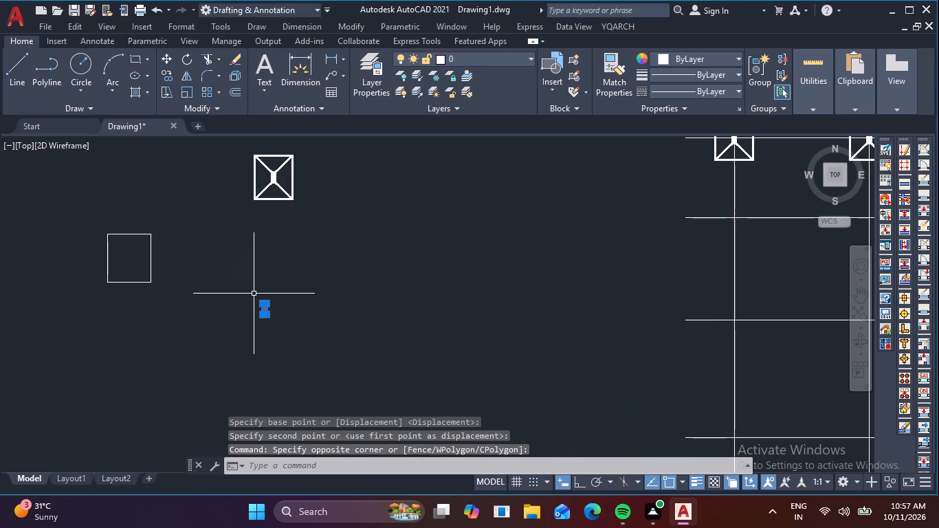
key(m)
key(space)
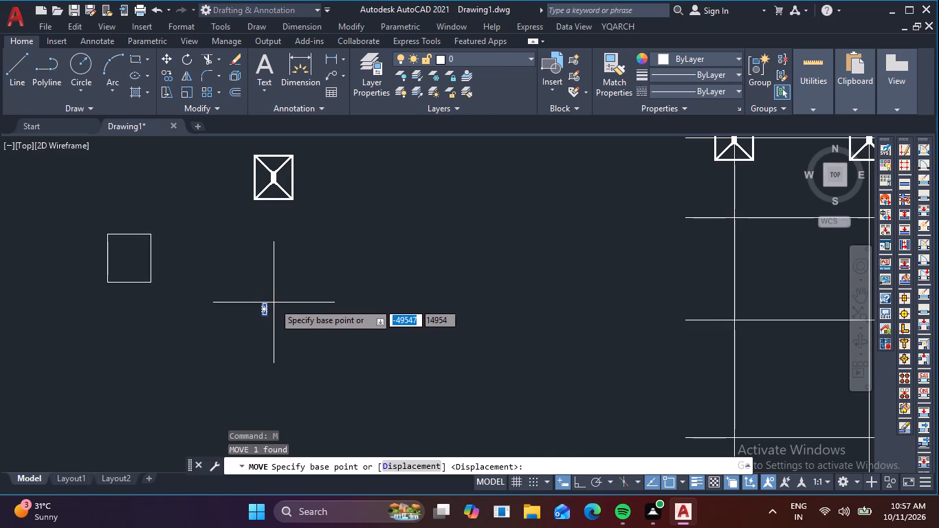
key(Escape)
Copy the small column rectangle from its centre to the centre of the 2400 by 2700 footing rectangle.
drag(280, 321, 272, 318)
click(225, 292)
key(c)
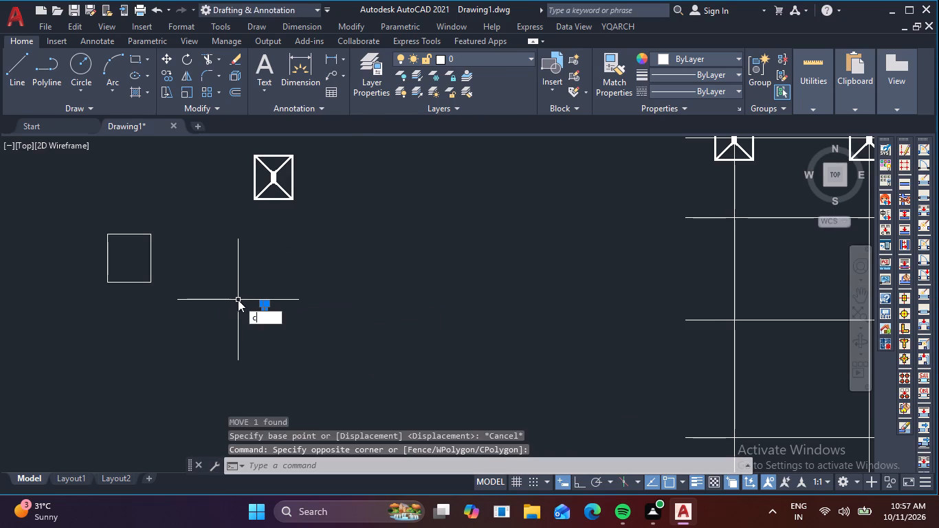
text(o)
key(space)
scroll(249, 304, up, 2)
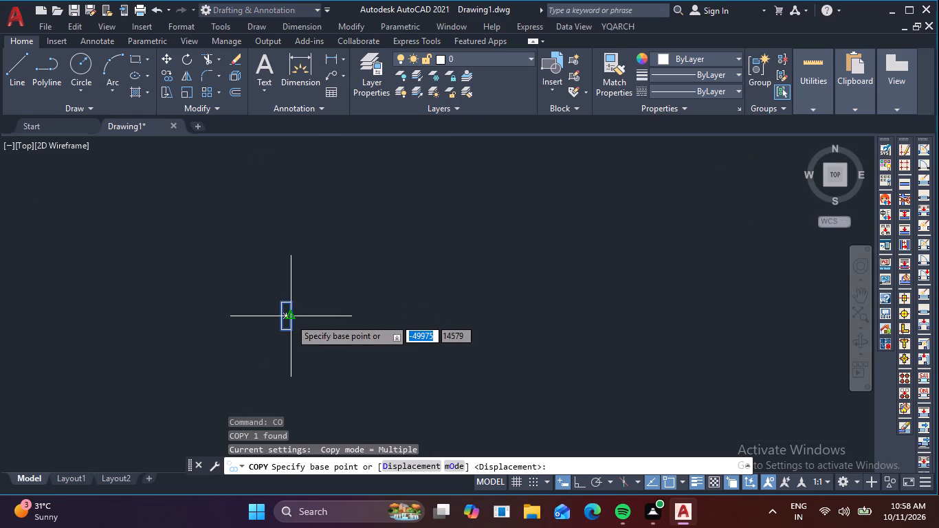
click(283, 320)
scroll(223, 268, down, 2)
middle_drag(237, 276, 341, 337)
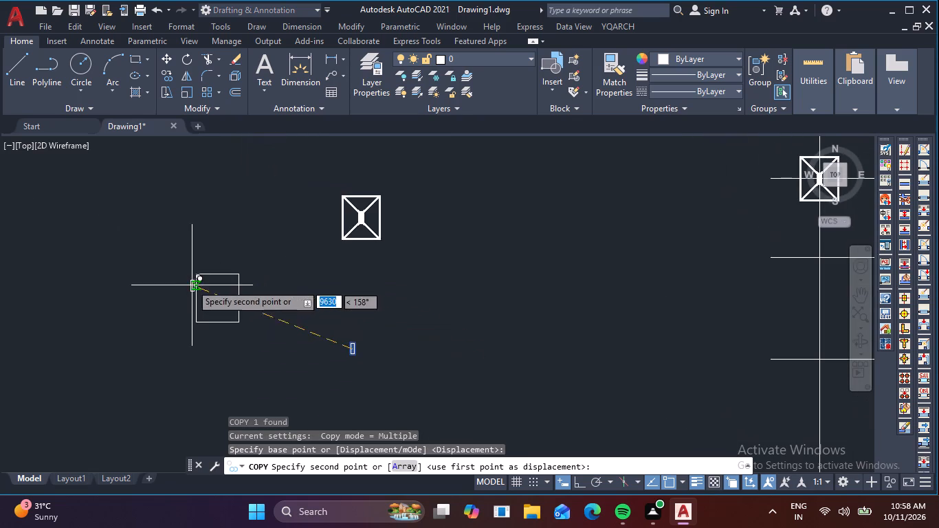
scroll(214, 270, up, 2)
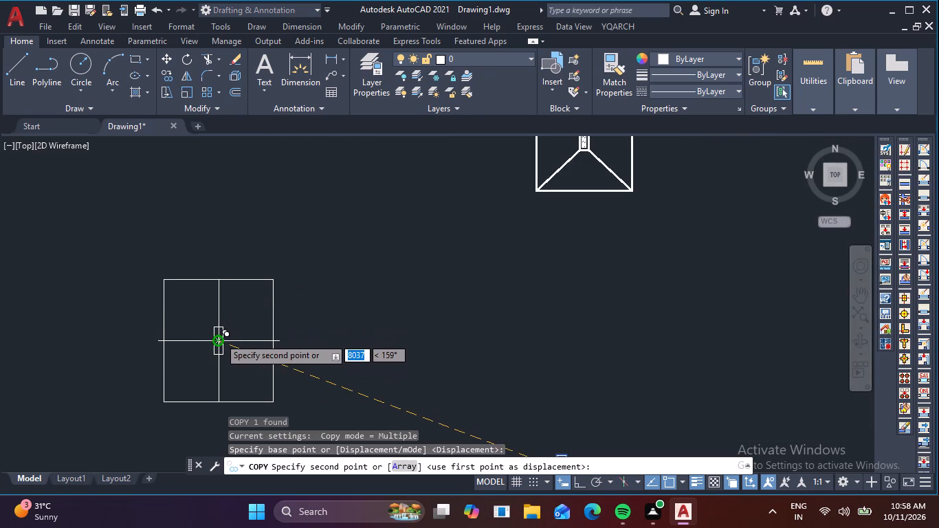
click(219, 338)
key(Escape)
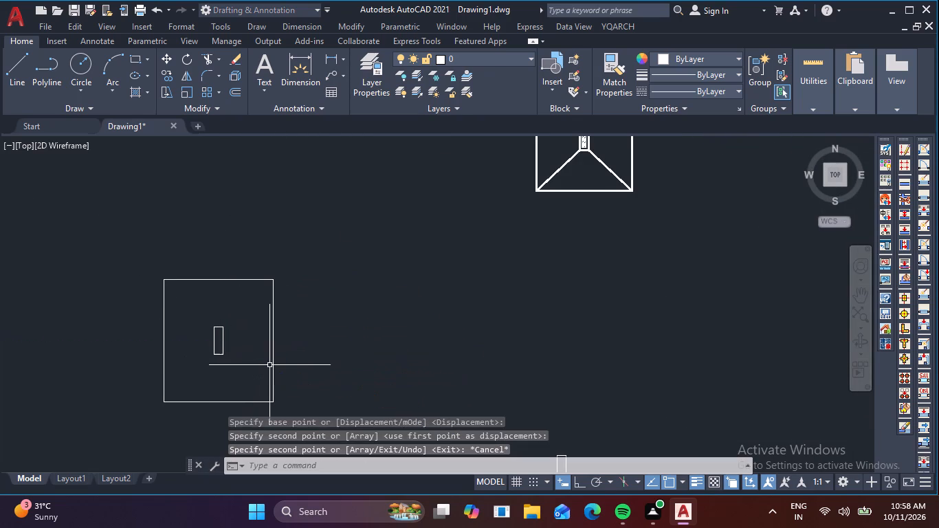
Draw four diagonal lines joining each corner of the column rectangle to the matching corner of the 2400 by 2700 rectangle.
text(l)
key(space)
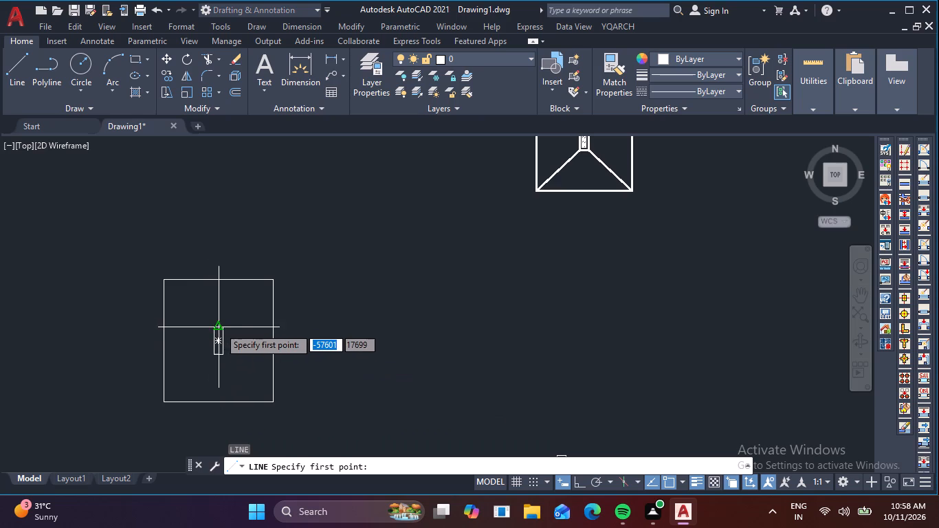
click(224, 329)
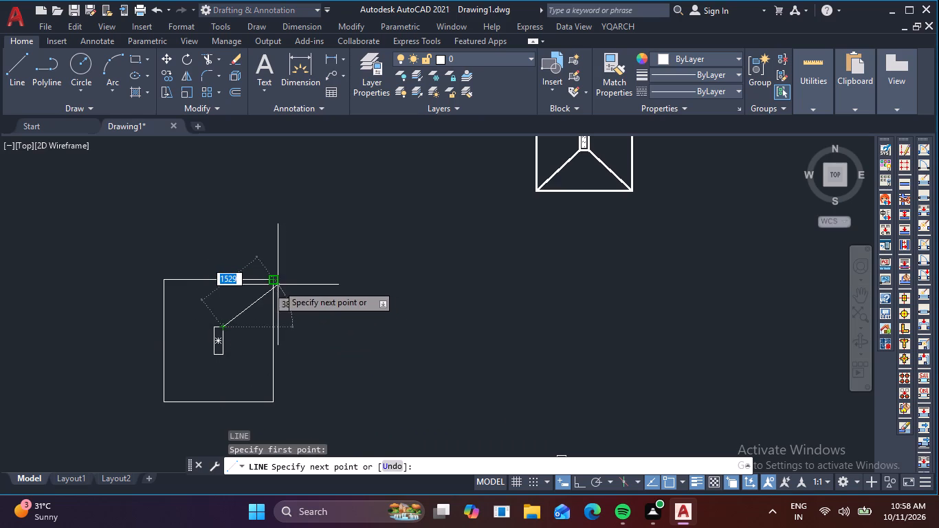
click(274, 281)
key(space)
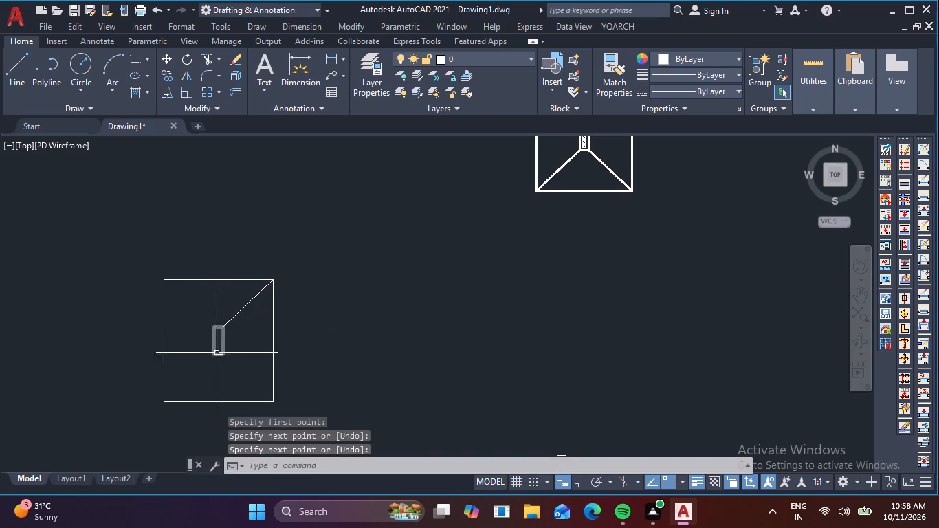
key(space)
click(225, 351)
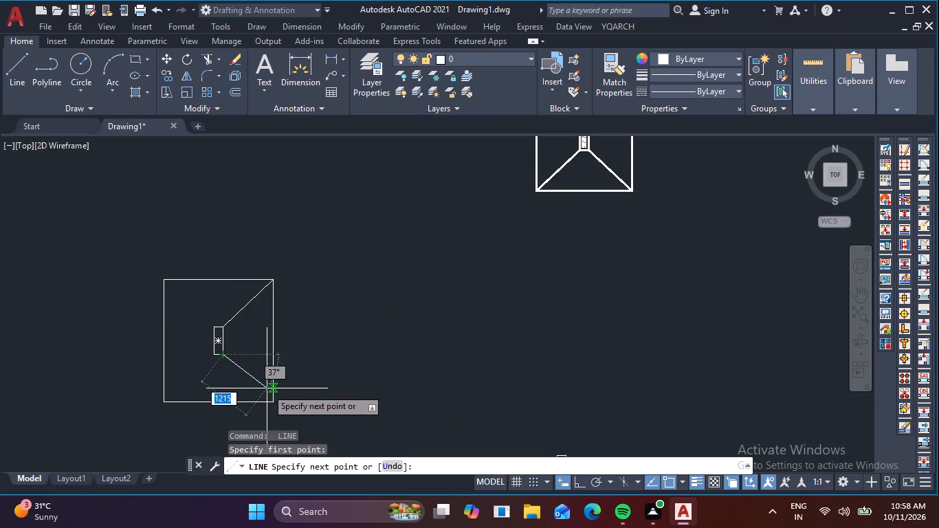
click(274, 402)
key(space)
key(space)
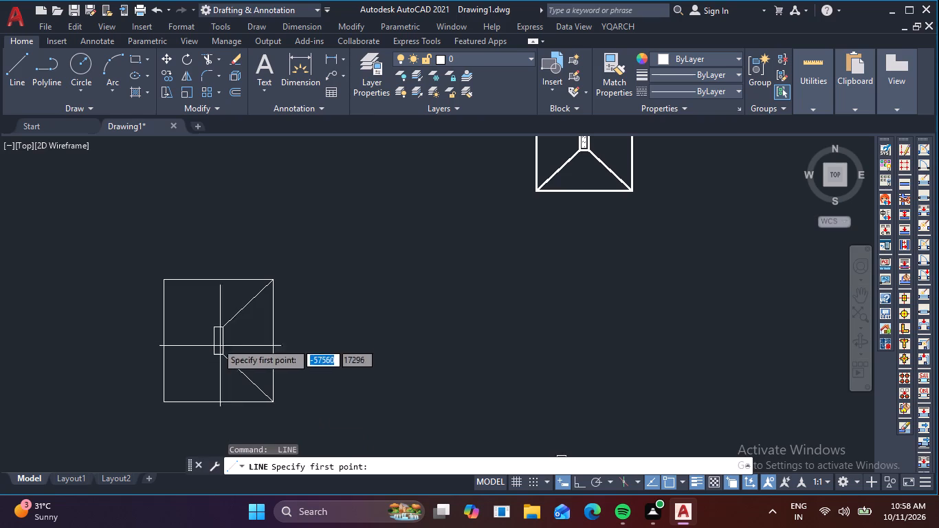
click(214, 325)
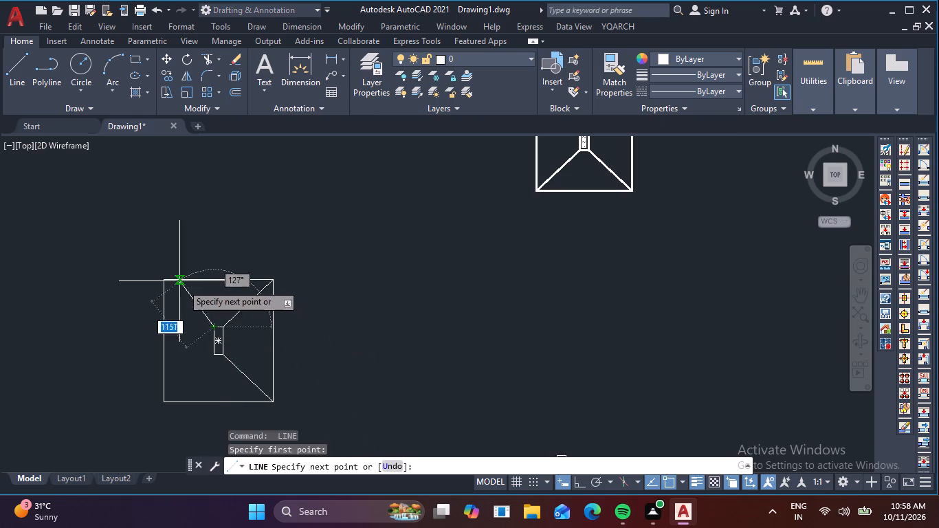
click(167, 282)
key(space)
key(space)
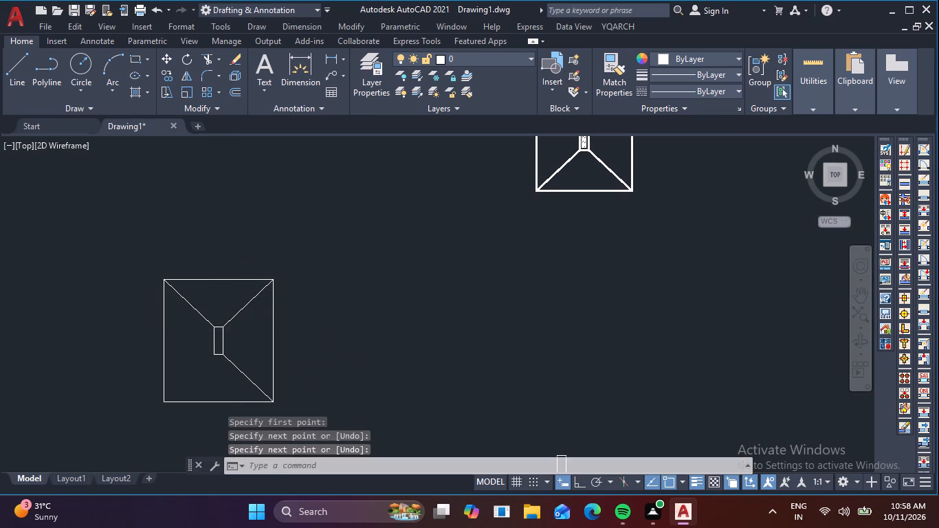
click(213, 354)
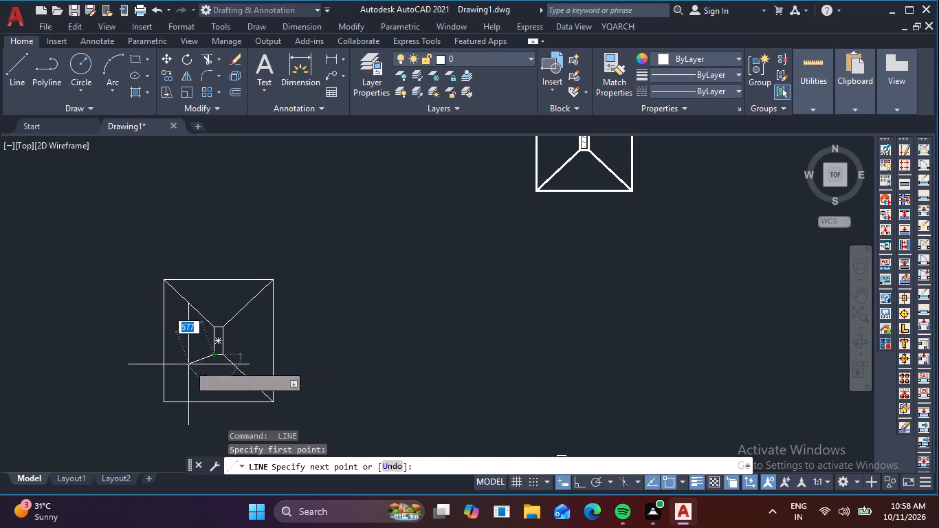
click(165, 404)
key(space)
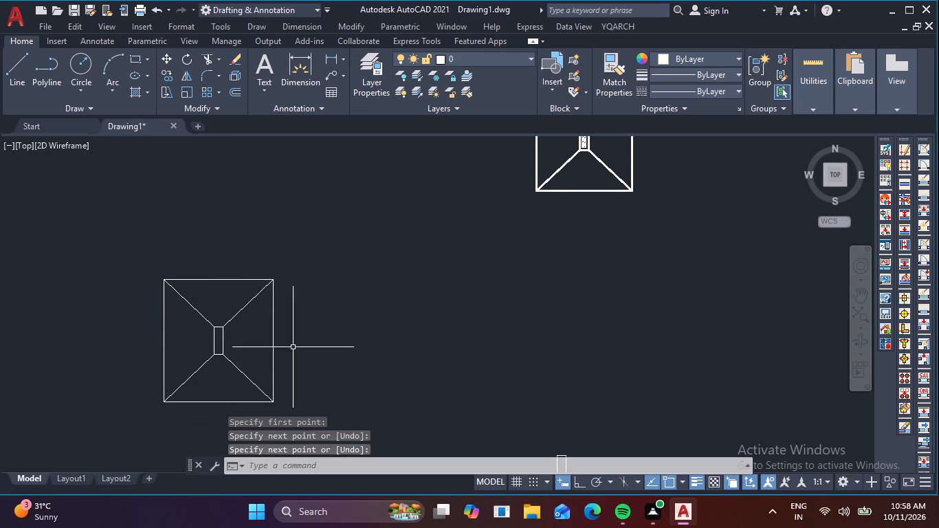
Offset the column rectangle inside the second footing inward by 50.
scroll(217, 342, up, 3)
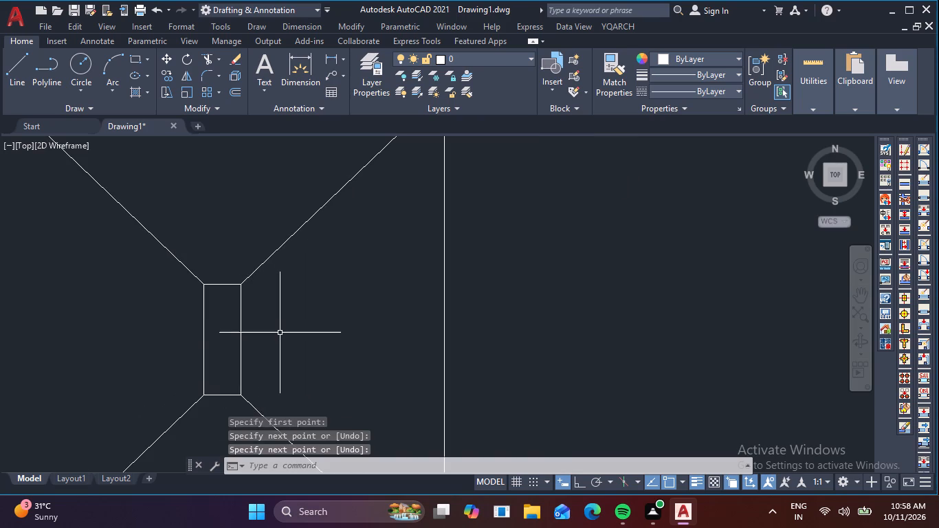
key(Escape)
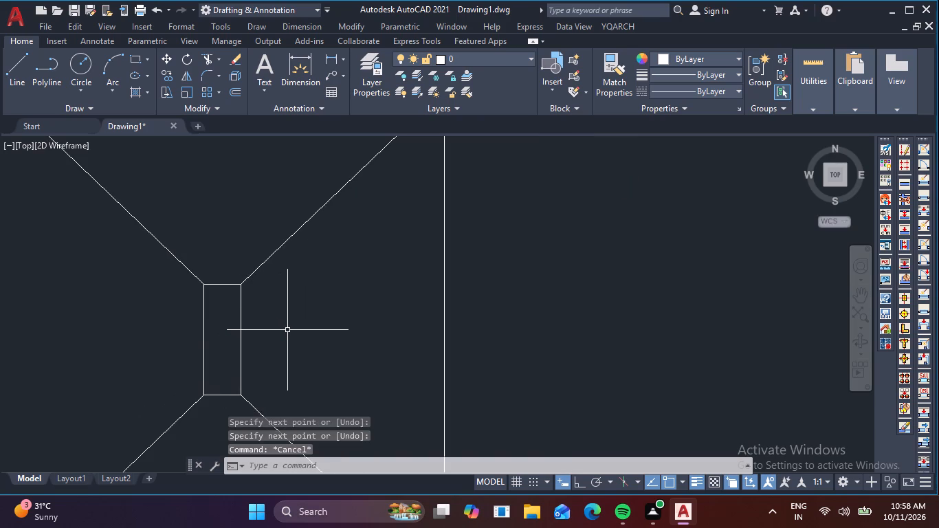
key(o)
key(Return)
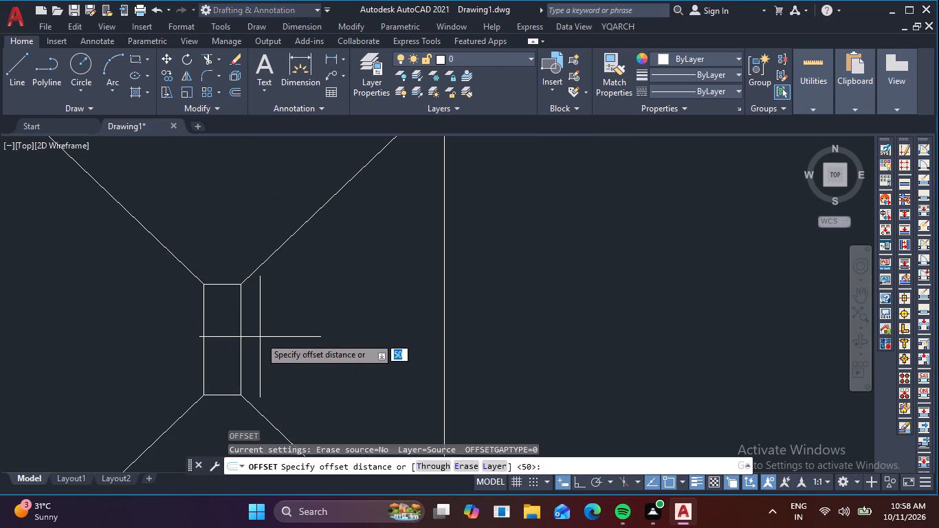
key(Escape)
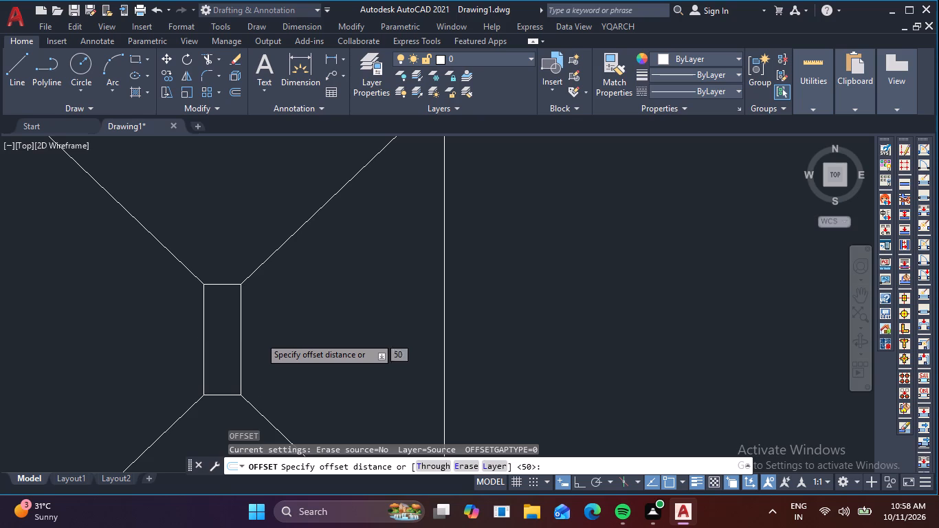
key(o)
key(Return)
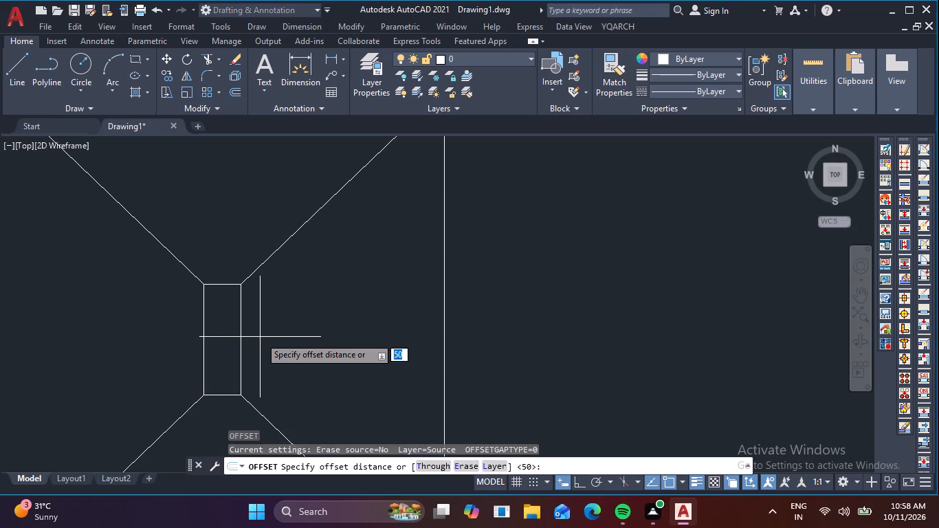
key(space)
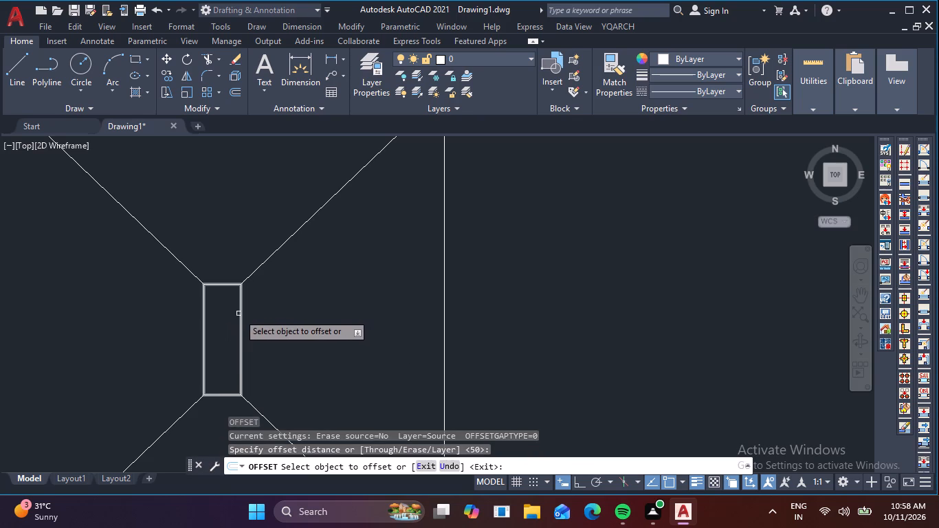
click(240, 307)
click(201, 324)
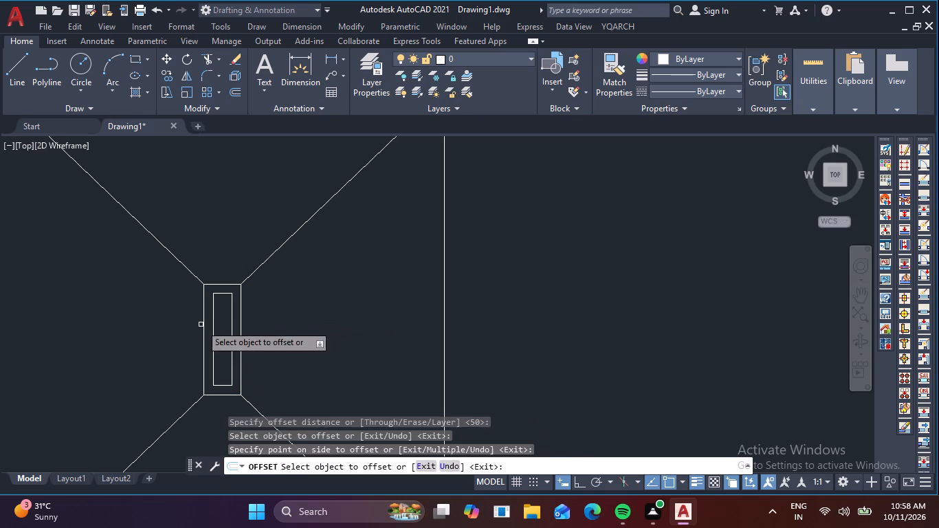
key(Escape)
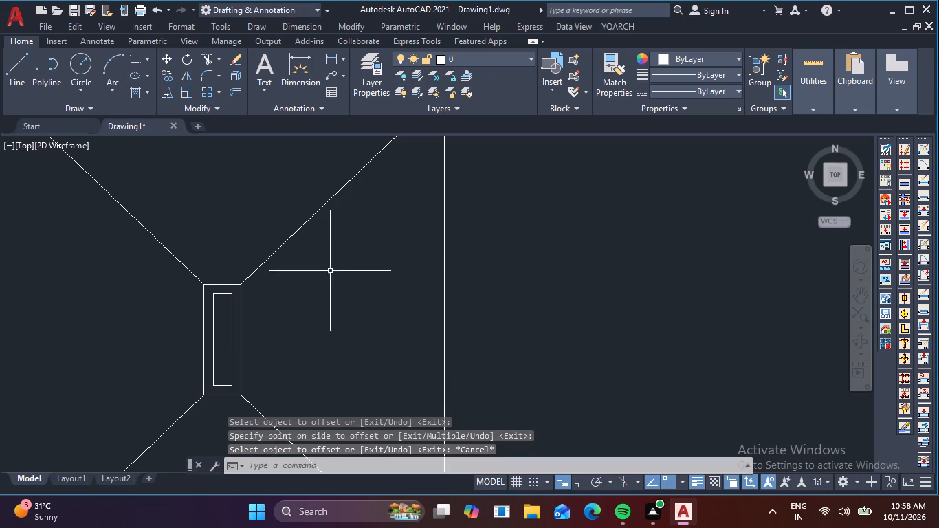
Set the lineweight of the second footing's four diagonals, column outline and outer rectangle to 0.30 mm.
click(330, 271)
drag(290, 197, 288, 188)
click(214, 204)
click(106, 240)
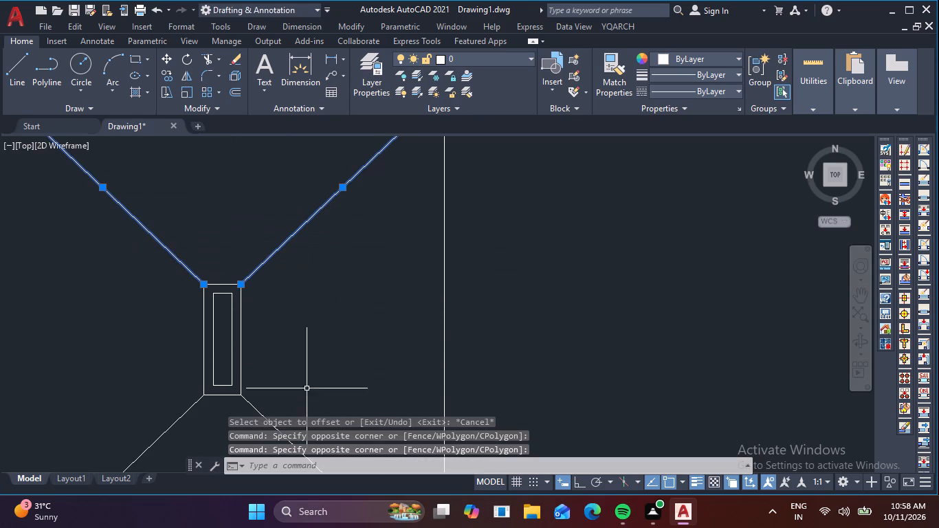
middle_drag(337, 362, 466, 216)
drag(454, 261, 436, 283)
click(385, 294)
drag(345, 291, 335, 289)
click(260, 268)
click(356, 250)
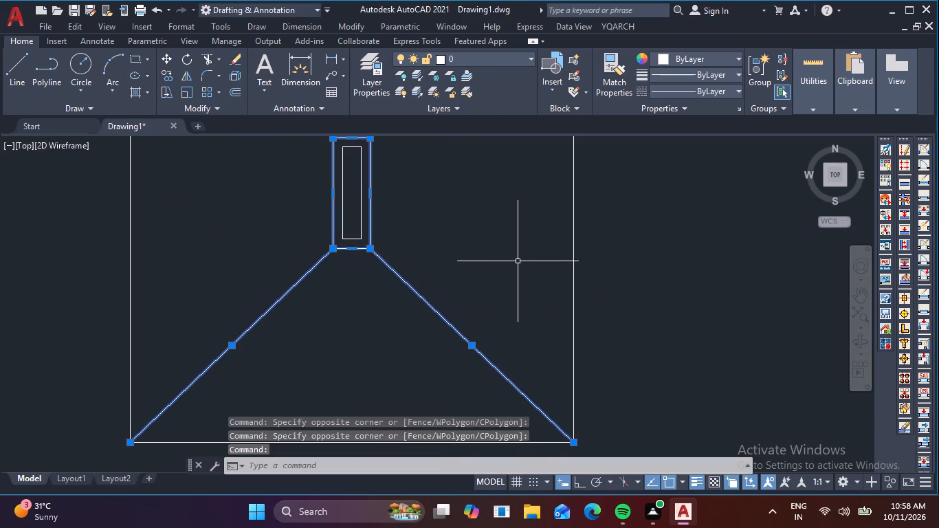
click(572, 241)
click(743, 73)
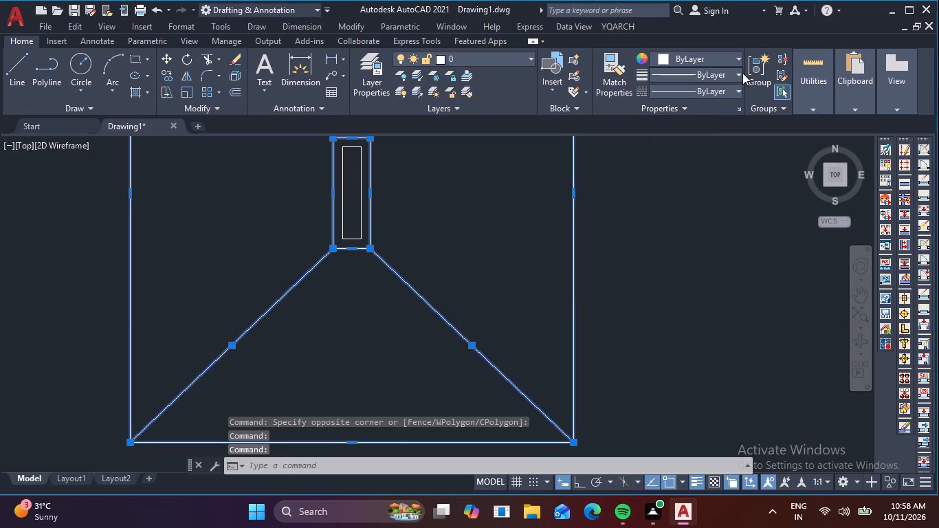
scroll(703, 113, down, 3)
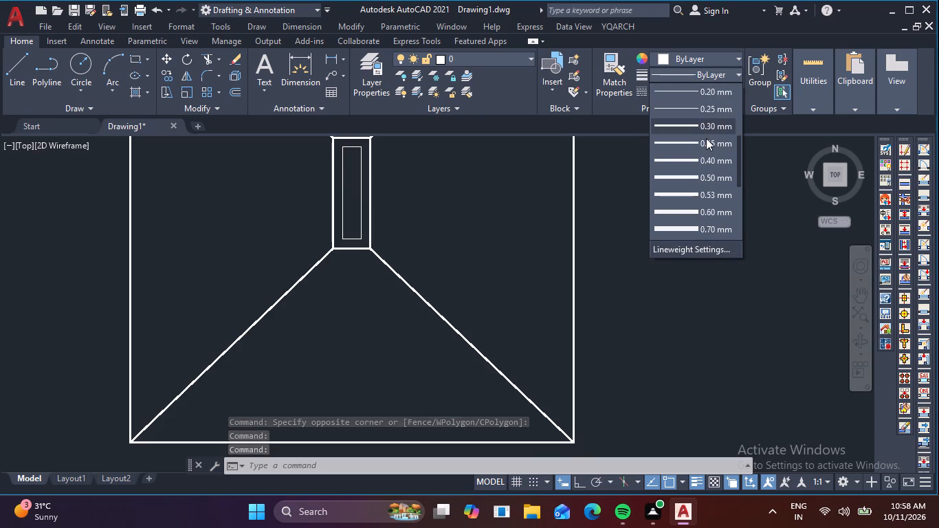
click(707, 131)
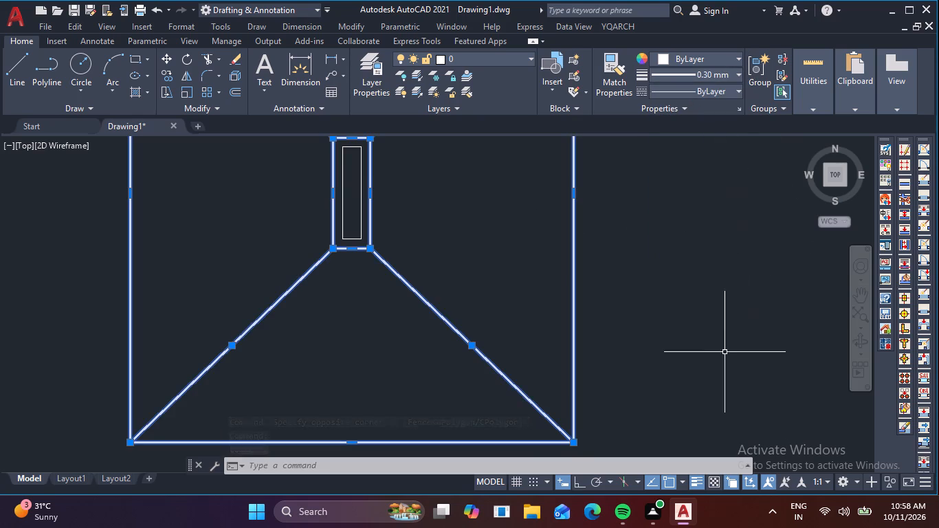
key(Escape)
Hatch the inner offset rectangle of the second footing's column with the ANSI31 pattern.
scroll(662, 270, down, 1)
middle_drag(662, 278, 655, 325)
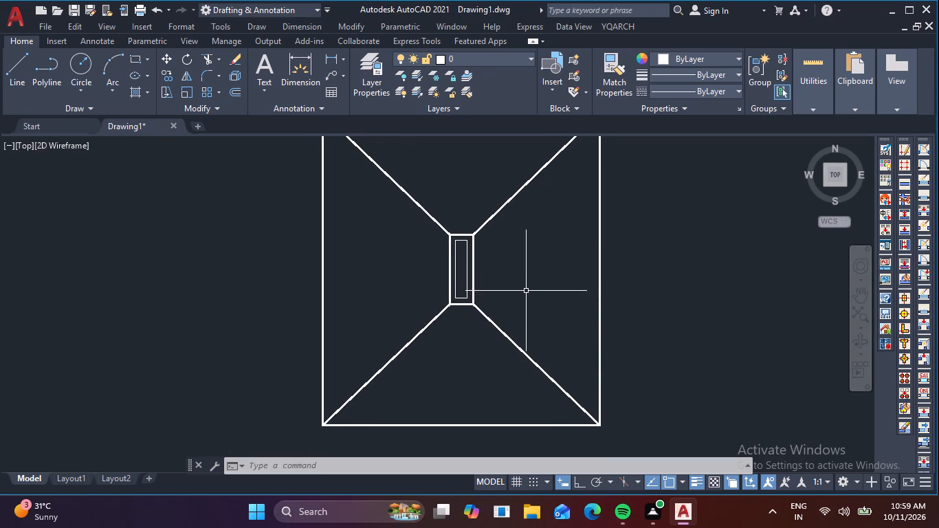
text(h)
key(space)
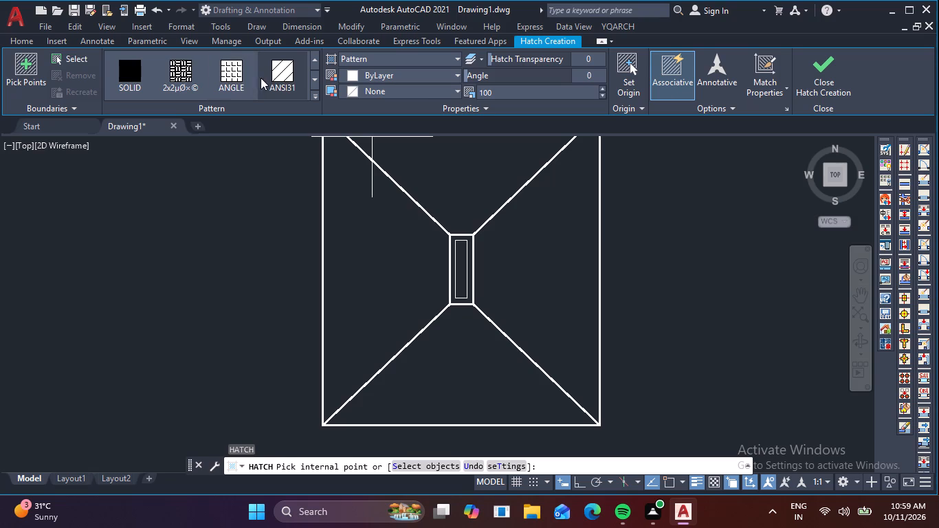
click(293, 77)
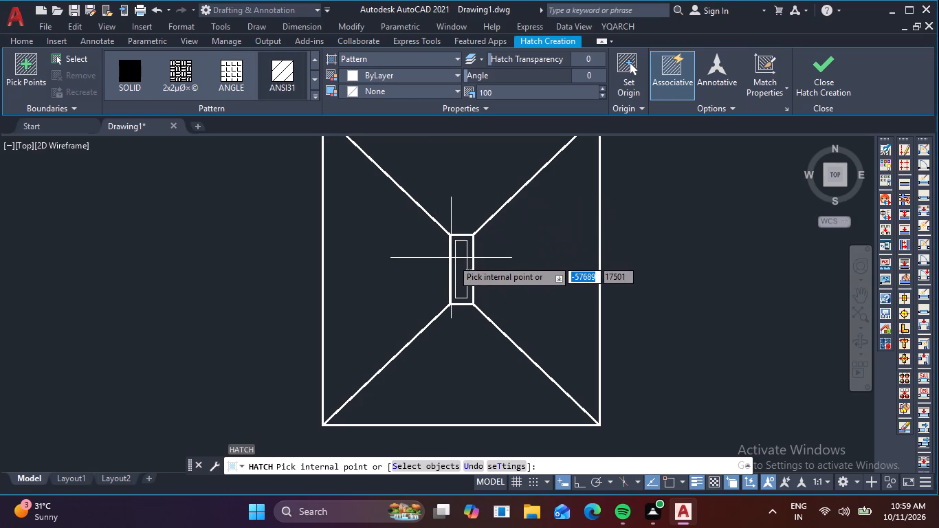
click(458, 261)
key(Escape)
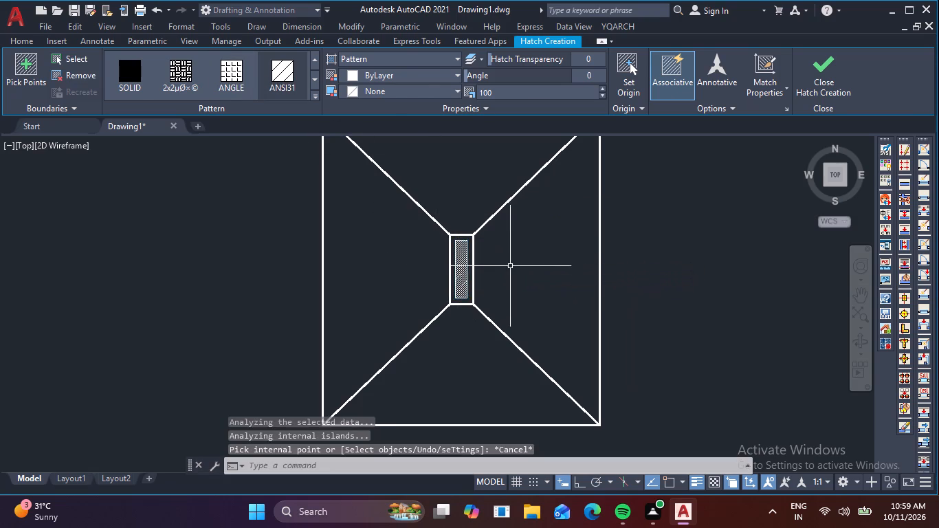
Copy the completed second footing from its column centre onto the westernmost column intersection of the second horizontal grid line.
scroll(510, 265, down, 3)
drag(567, 323, 544, 312)
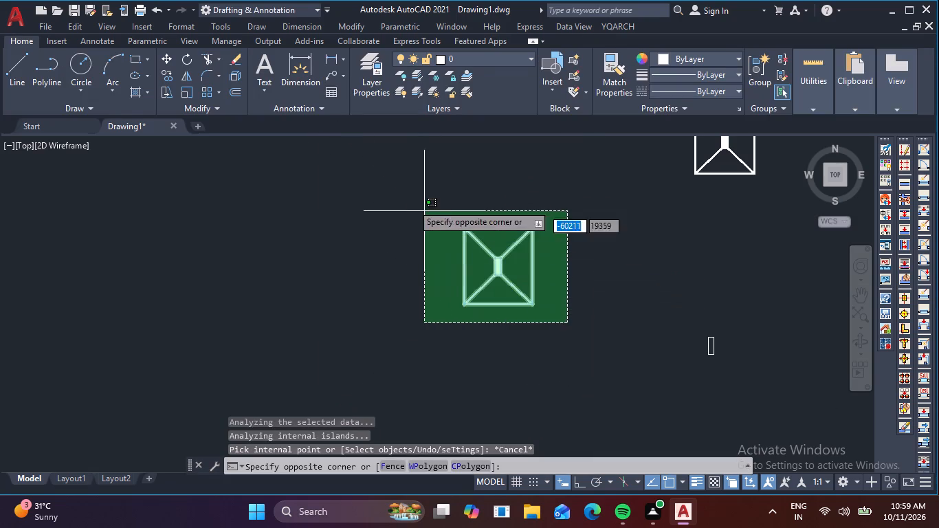
click(392, 185)
text(co)
key(space)
scroll(489, 274, up, 4)
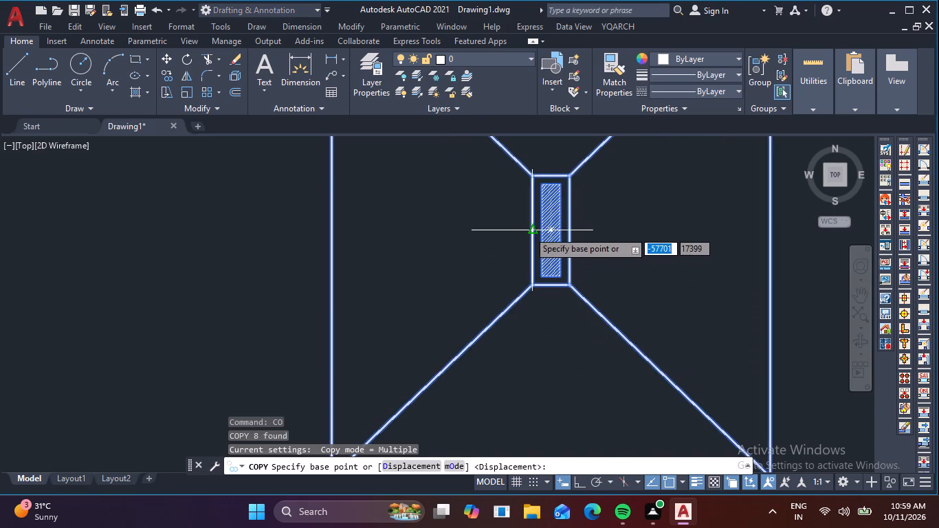
click(552, 228)
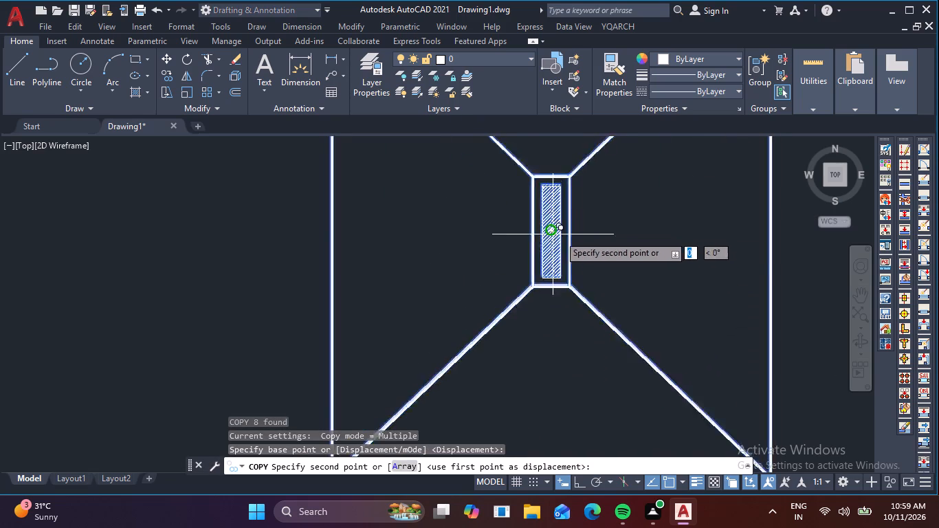
scroll(600, 241, down, 2)
middle_drag(595, 261, 285, 253)
scroll(345, 272, down, 4)
middle_drag(540, 280, 530, 281)
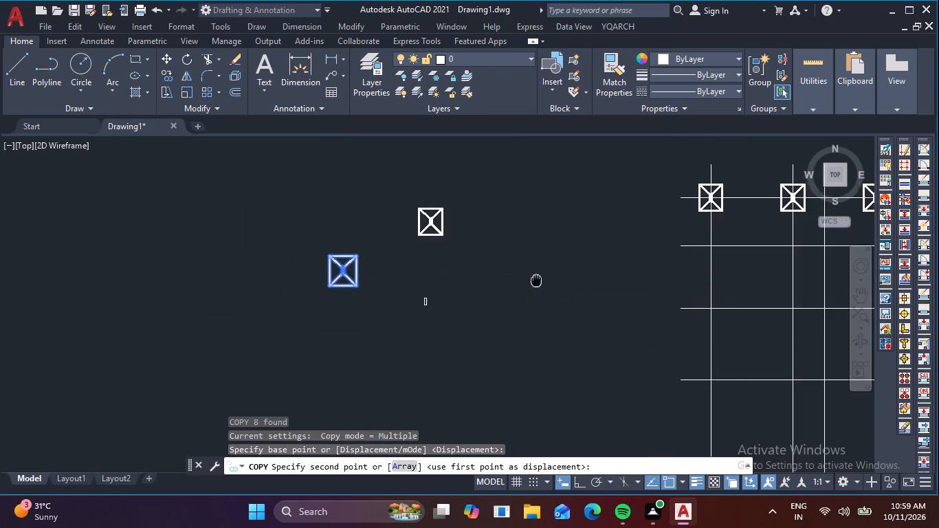
middle_drag(530, 281, 392, 272)
scroll(392, 272, up, 1)
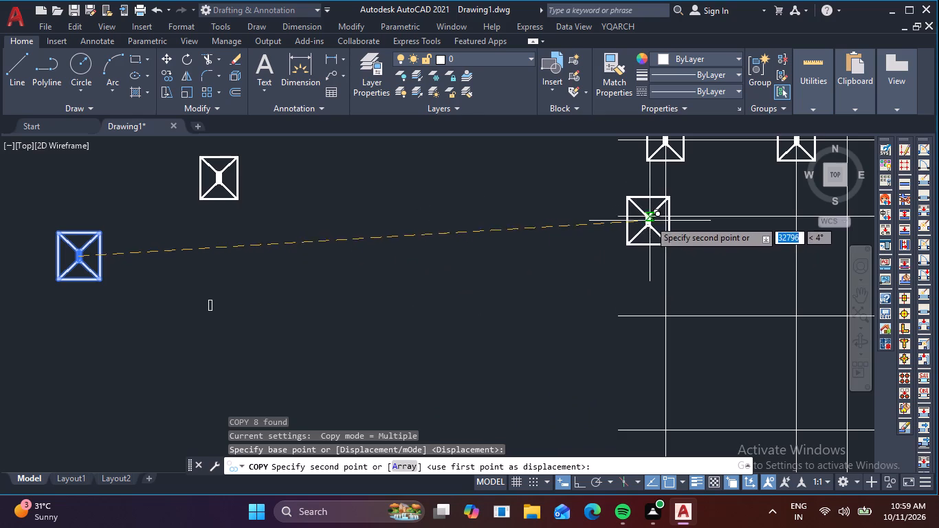
scroll(665, 218, up, 3)
click(665, 217)
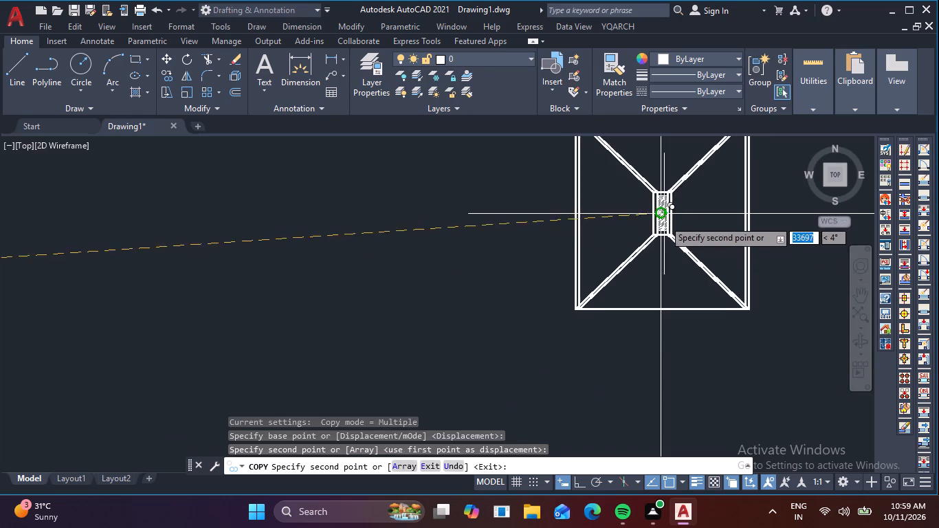
Place five more copies along the second horizontal grid line, at the intersections directly below the remaining first-row footings.
scroll(683, 254, down, 2)
middle_drag(700, 278, 412, 274)
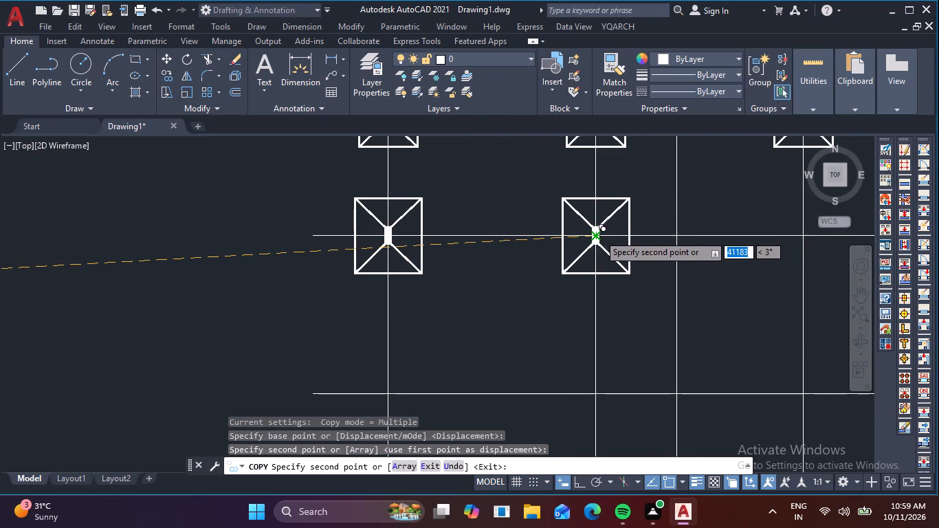
click(599, 234)
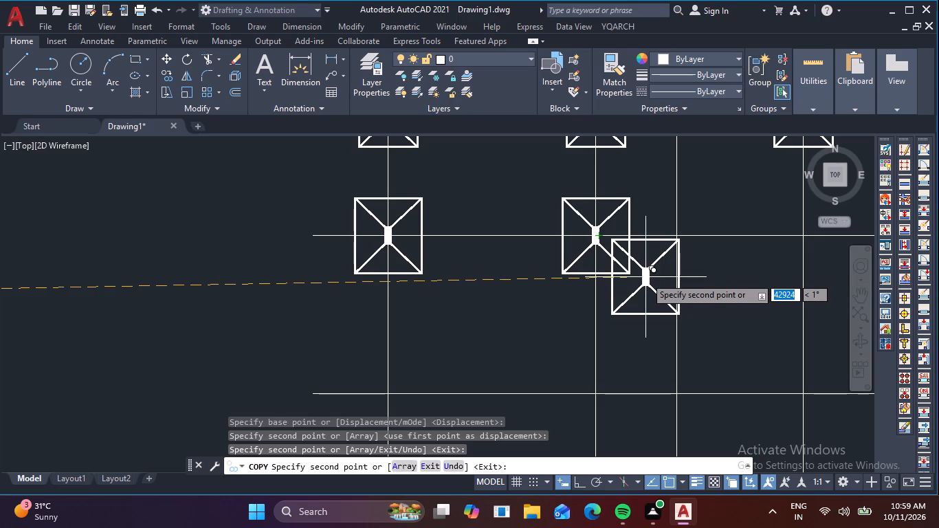
middle_drag(745, 241, 589, 274)
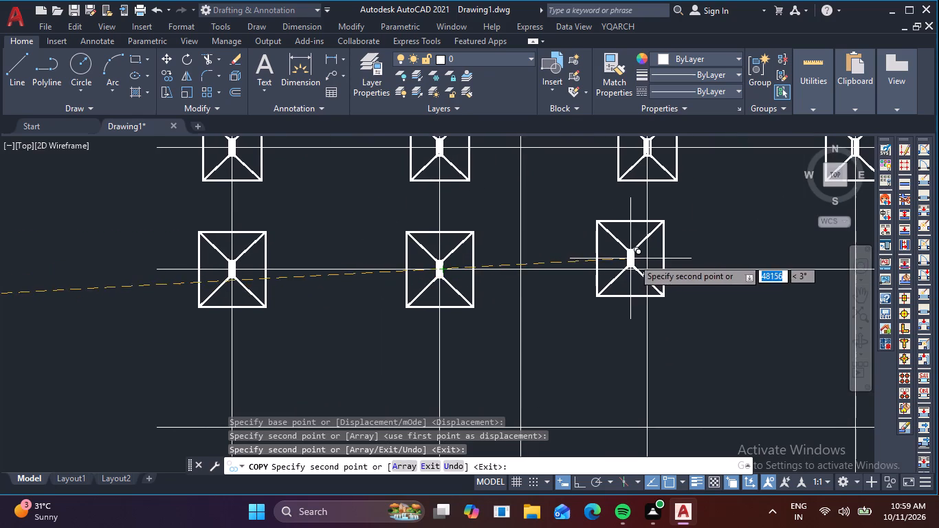
click(644, 271)
middle_drag(744, 308, 401, 360)
click(511, 317)
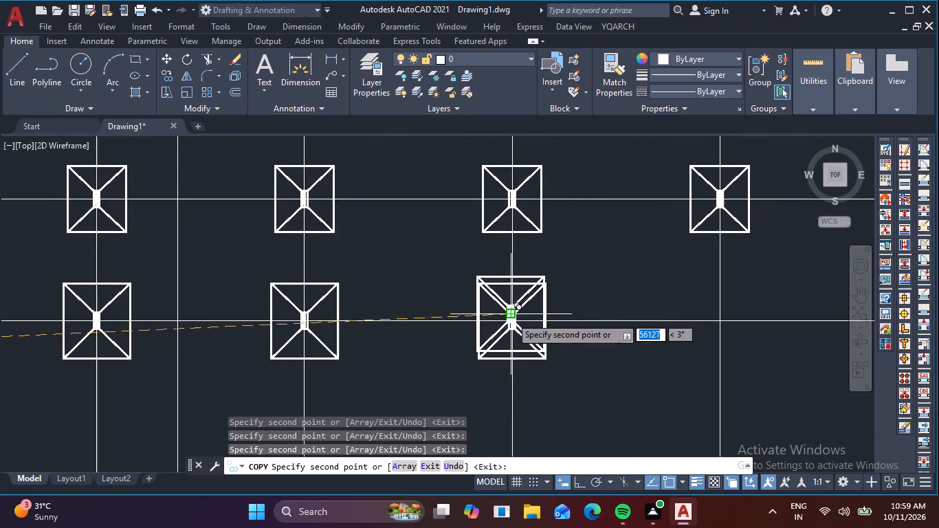
middle_drag(628, 353, 486, 371)
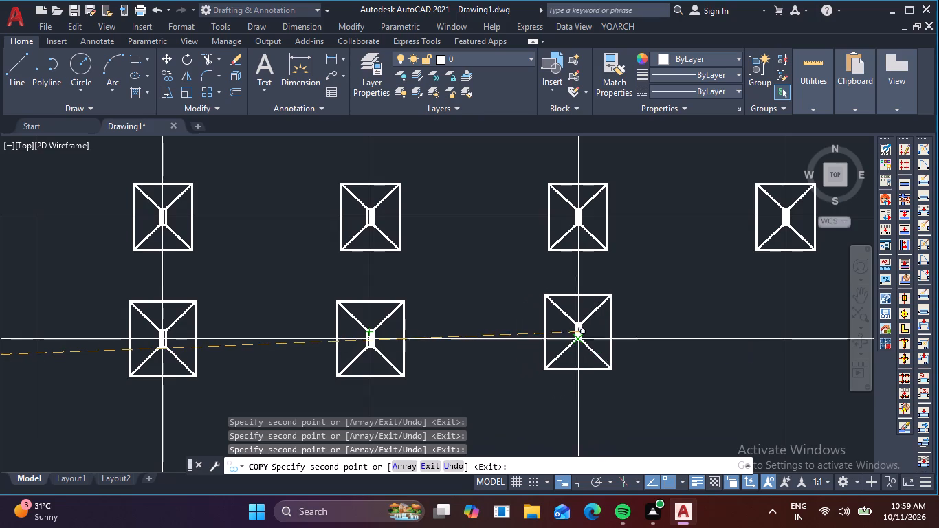
click(575, 343)
middle_drag(724, 351, 527, 357)
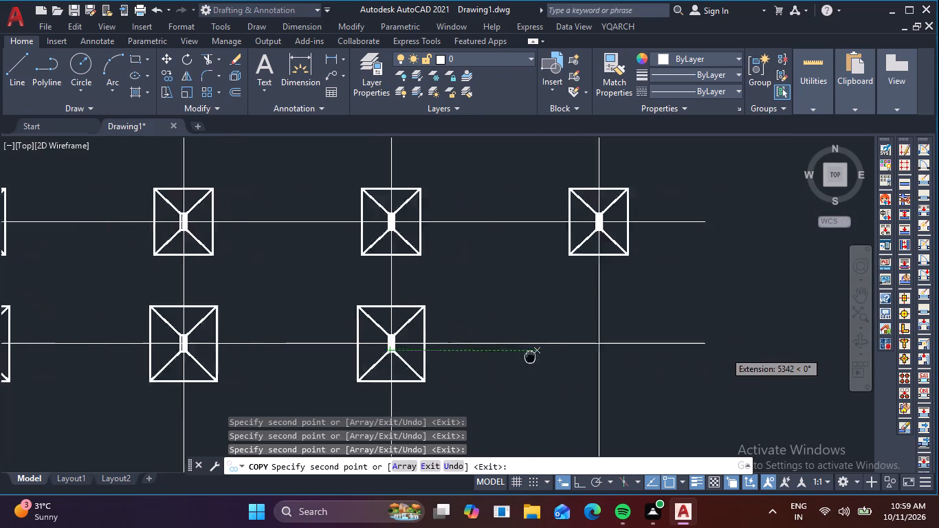
middle_drag(527, 357, 450, 364)
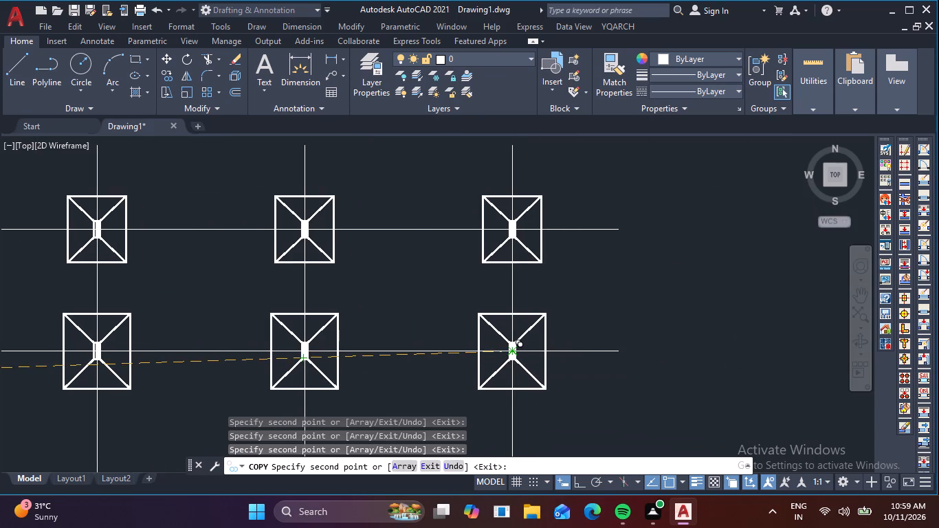
click(516, 350)
key(Escape)
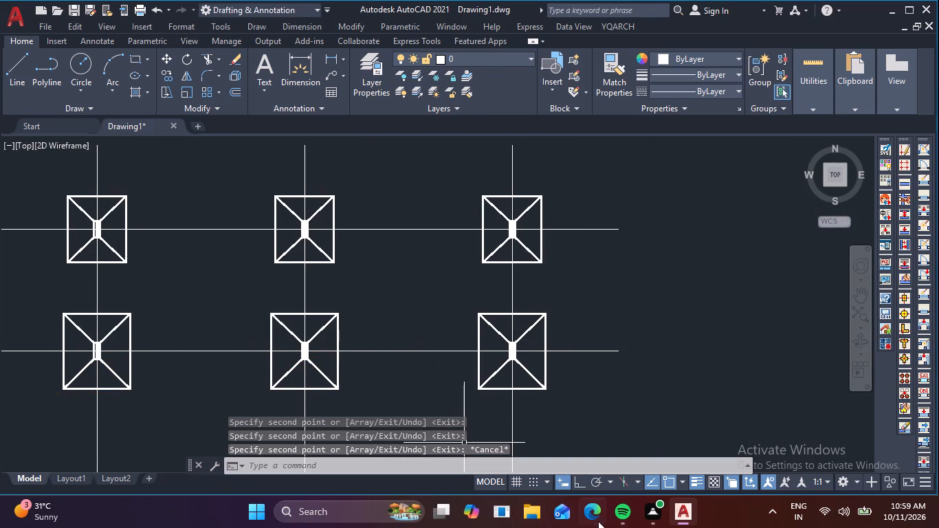
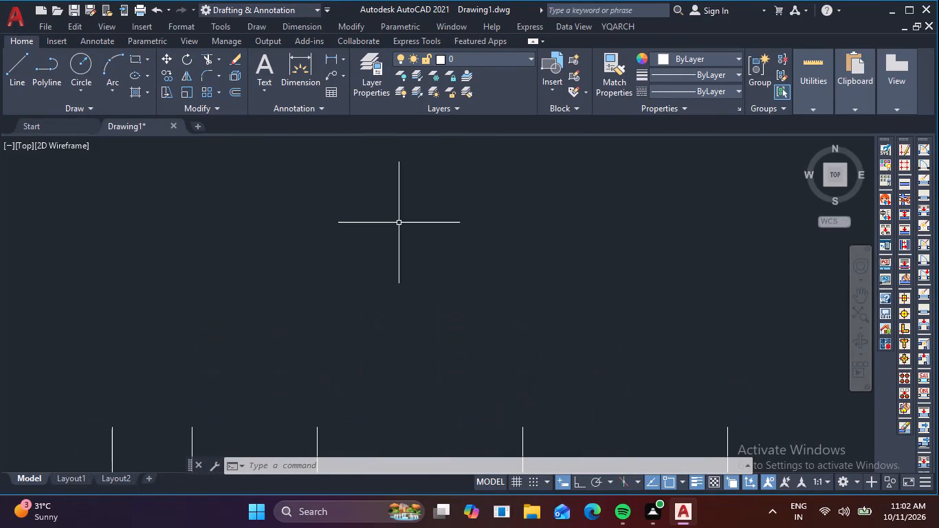
Place multiline text reading v01 in the empty area above the vertical grid lines.
click(261, 72)
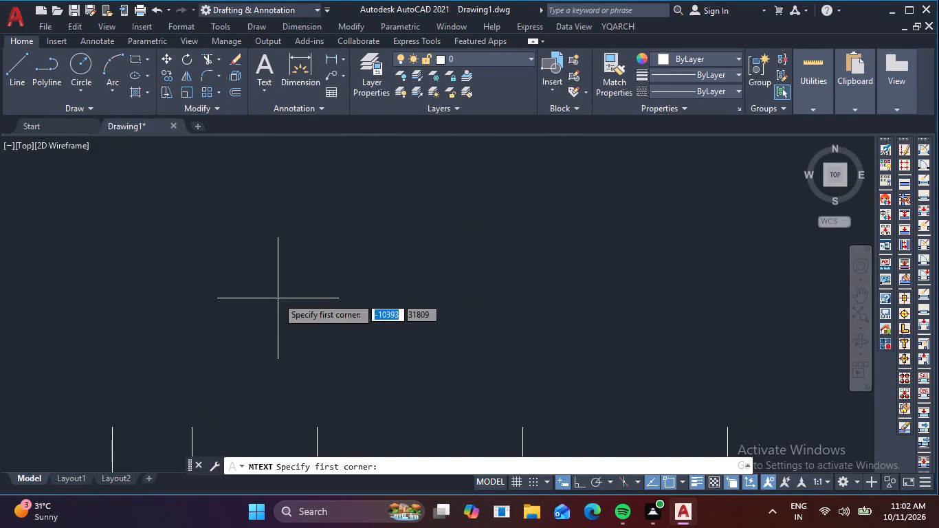
click(274, 289)
click(407, 370)
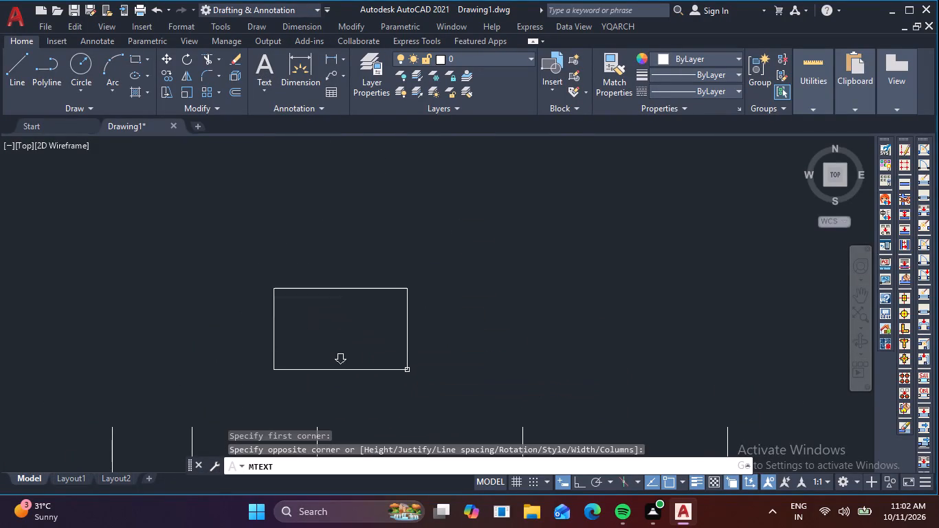
text(vol)
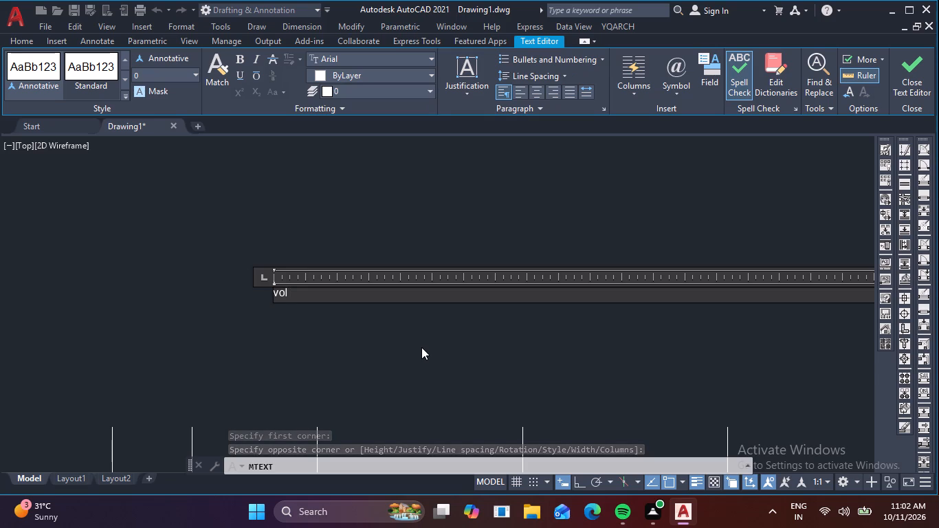
key(BackSpace)
key(BackSpace)
text(01)
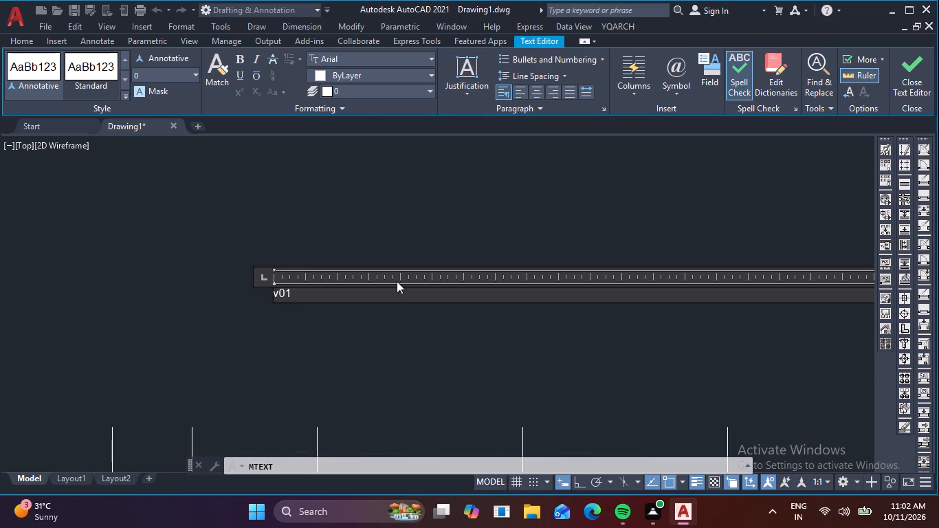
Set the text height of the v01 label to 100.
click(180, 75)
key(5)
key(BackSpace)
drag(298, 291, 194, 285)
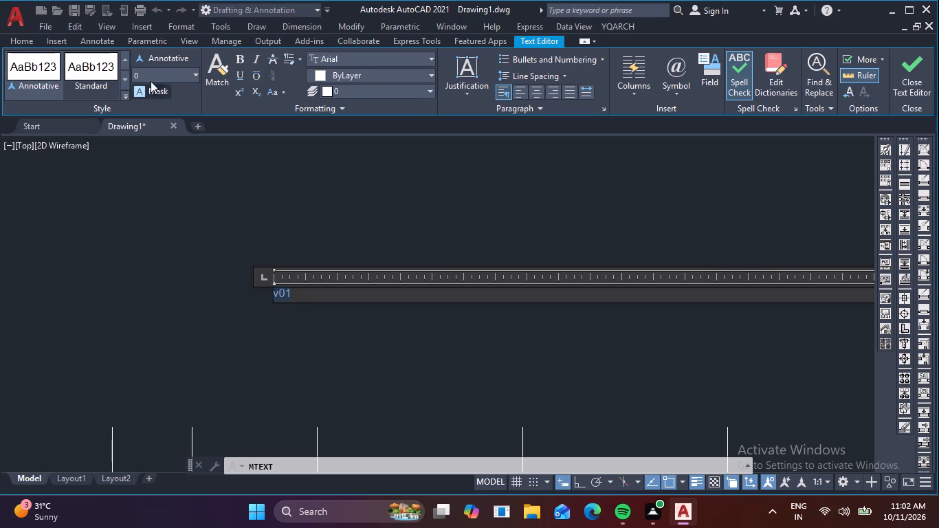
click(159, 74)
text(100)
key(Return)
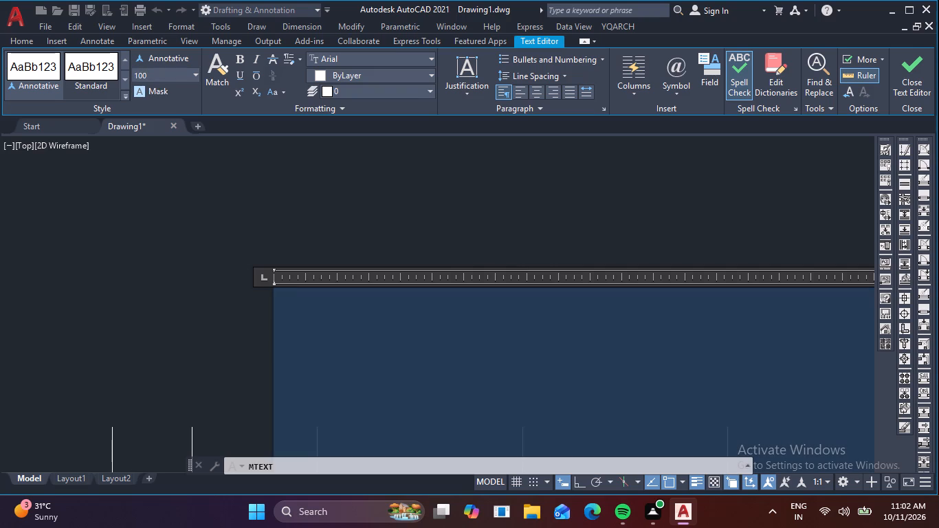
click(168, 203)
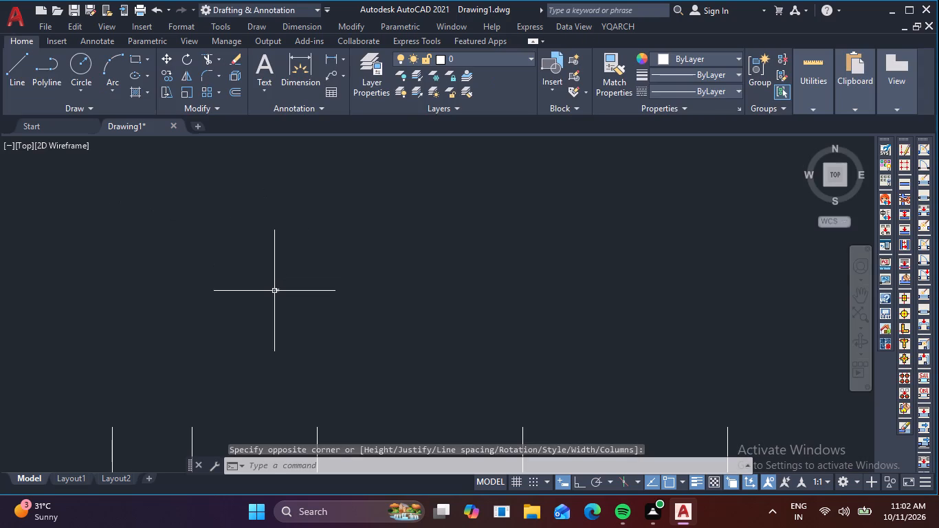
Reopen the v01 label and set its text height to 300.
scroll(274, 291, up, 2)
double_click(279, 289)
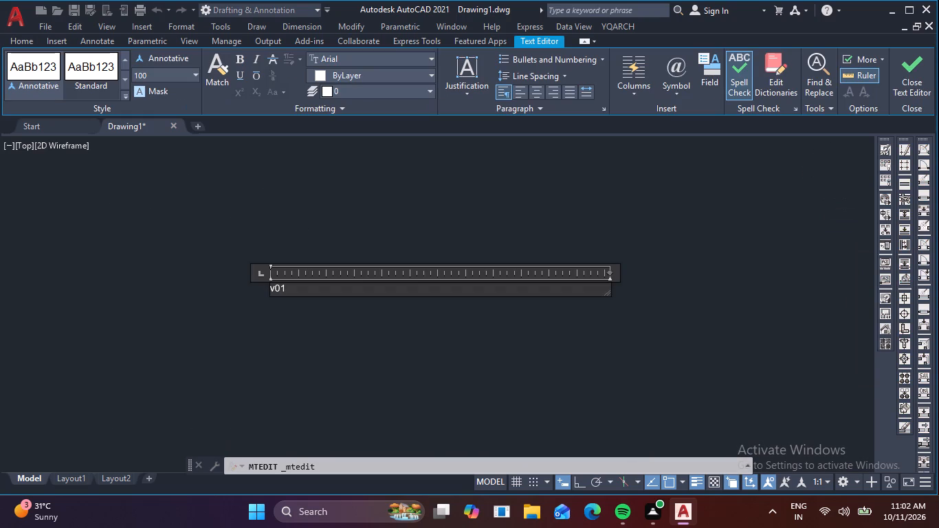
drag(291, 288, 214, 280)
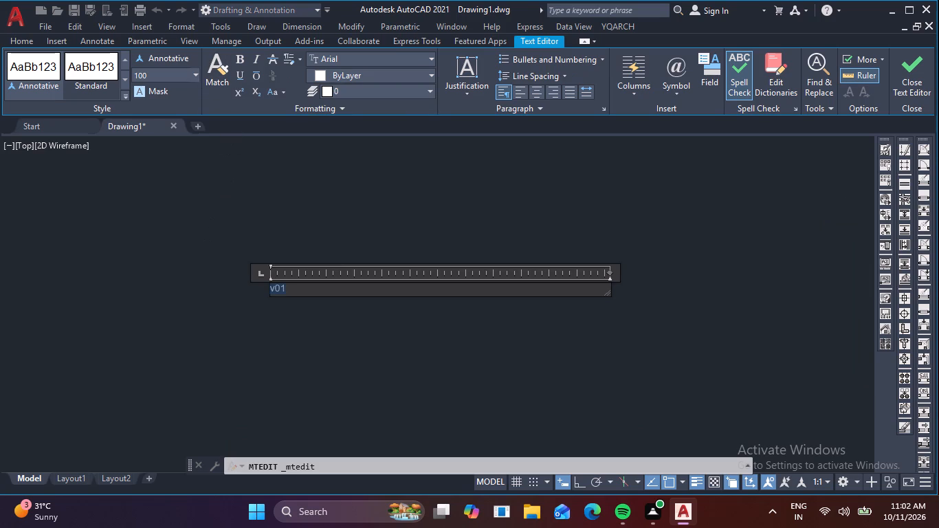
click(170, 77)
key(BackSpace)
text(300)
key(Return)
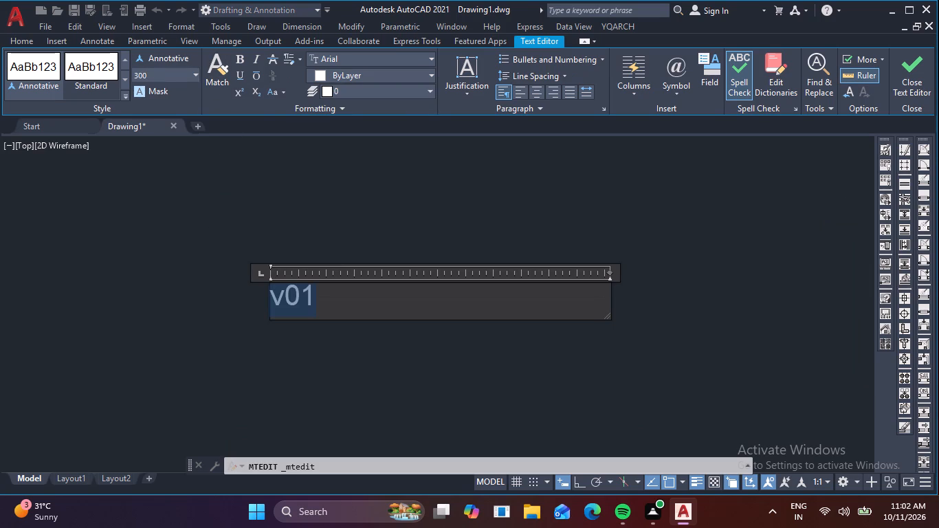
scroll(273, 123, down, 2)
scroll(237, 193, down, 2)
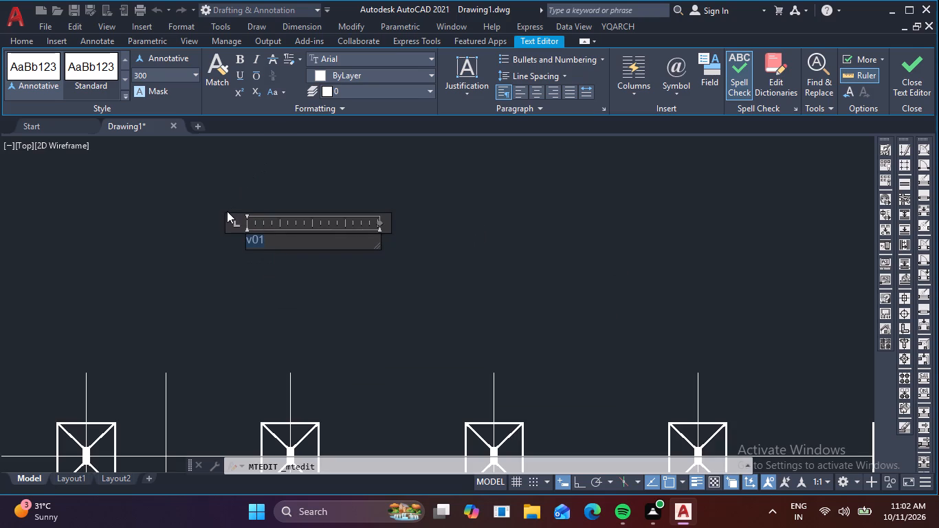
click(221, 195)
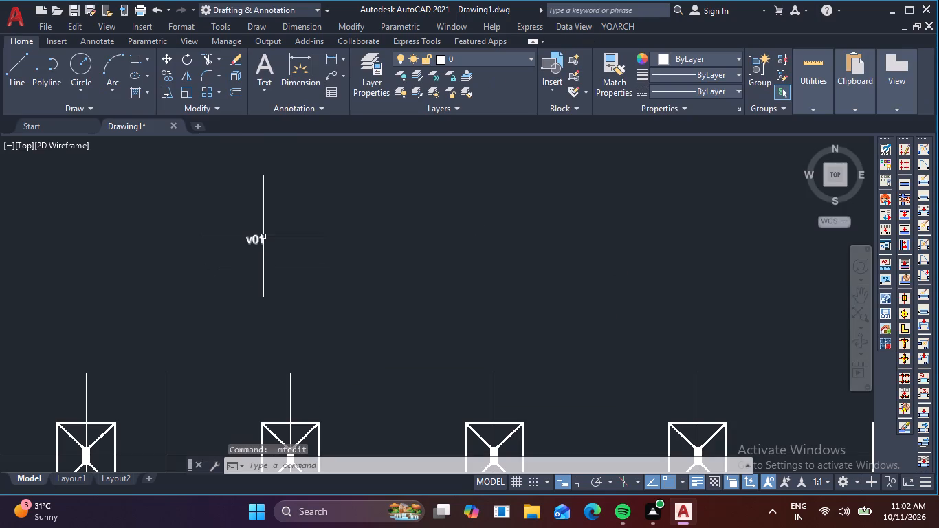
Edit the label's lowercase v to a capital so it reads V01.
scroll(252, 249, up, 3)
click(254, 223)
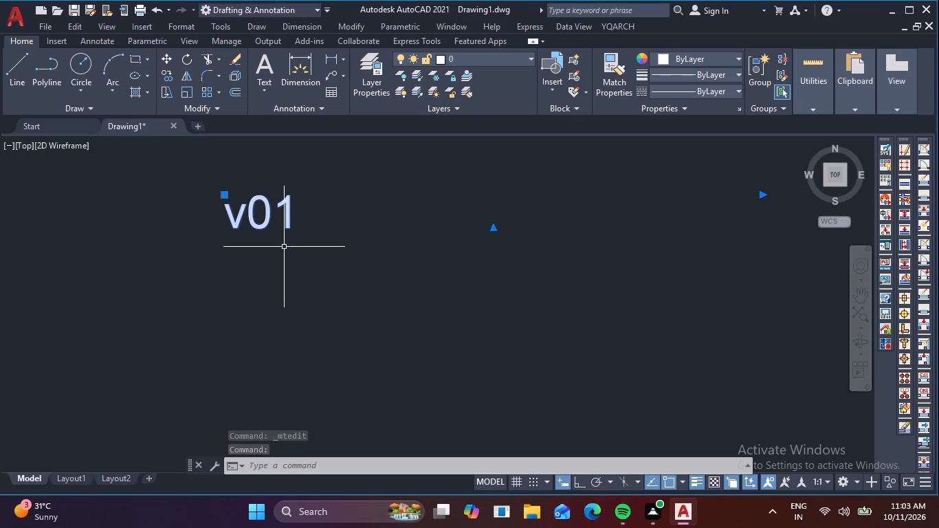
double_click(287, 214)
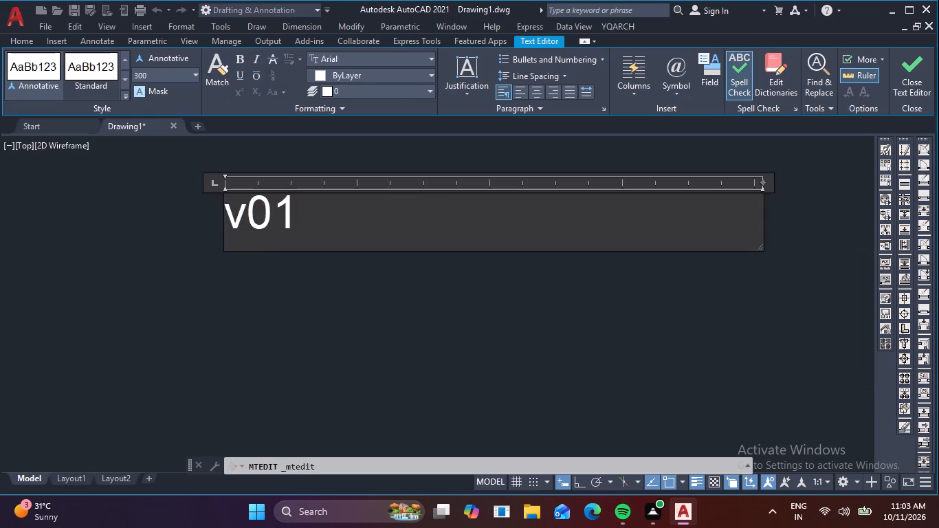
key(Left)
key(Left)
key(BackSpace)
key(v)
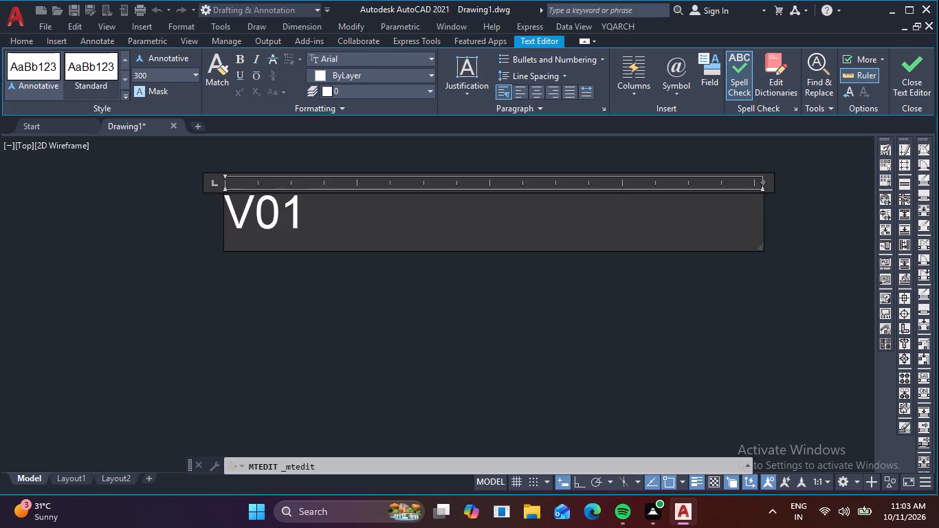
click(276, 280)
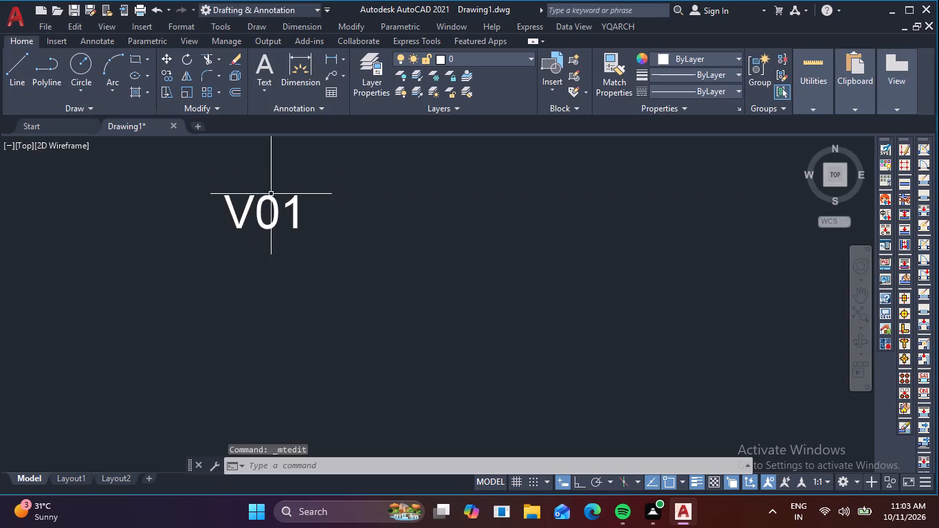
Enclose the V01 label in a variable-size circle using TCIRCLE with a distance offset factor of .1.
click(274, 201)
key(t)
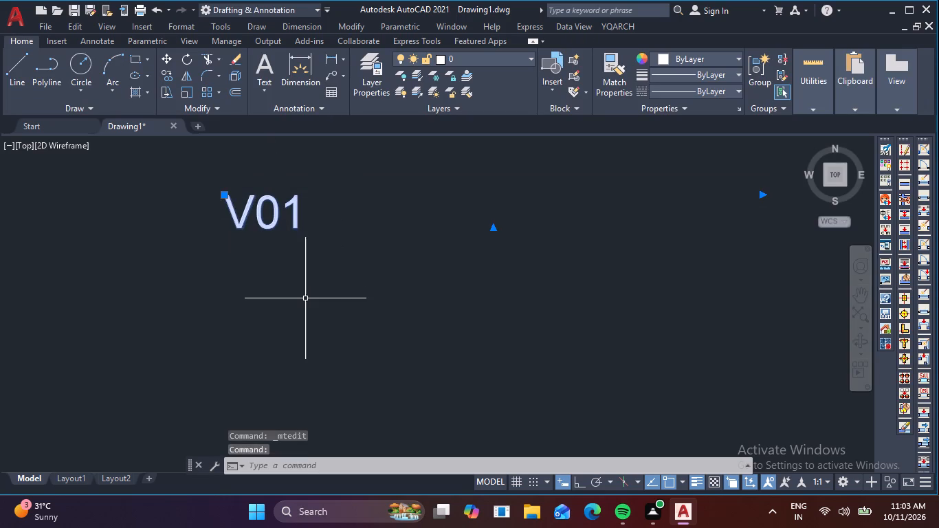
key(c)
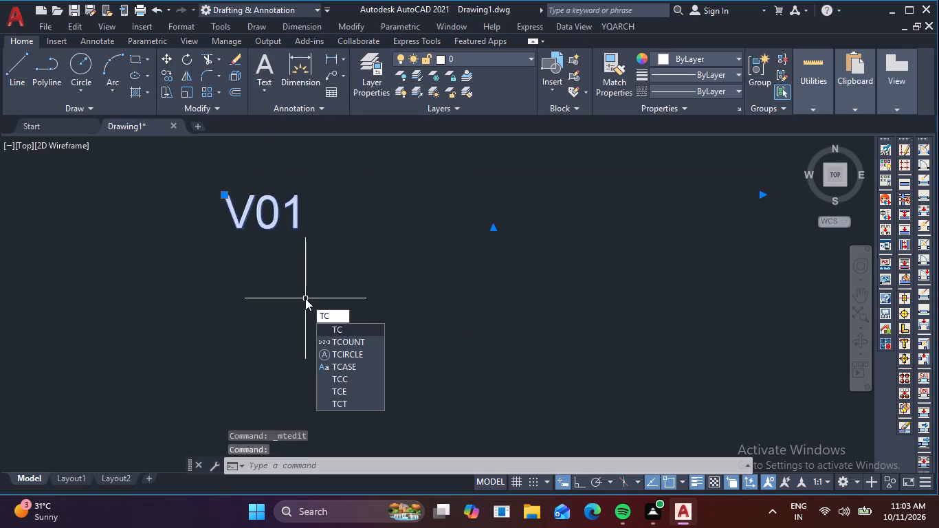
key(i)
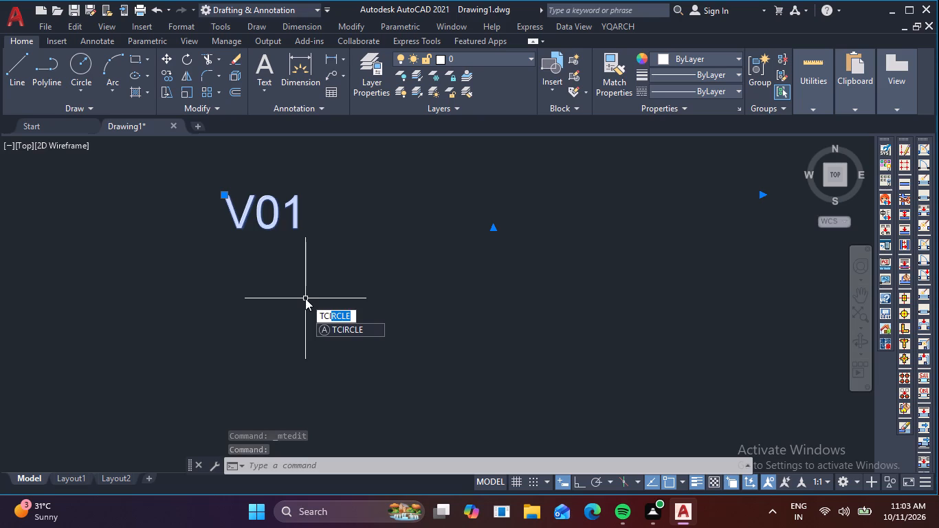
key(space)
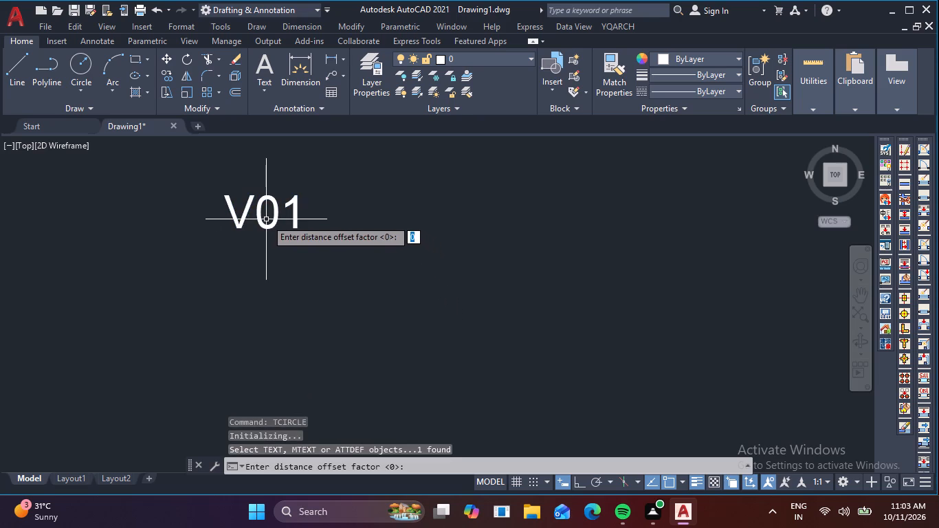
click(269, 225)
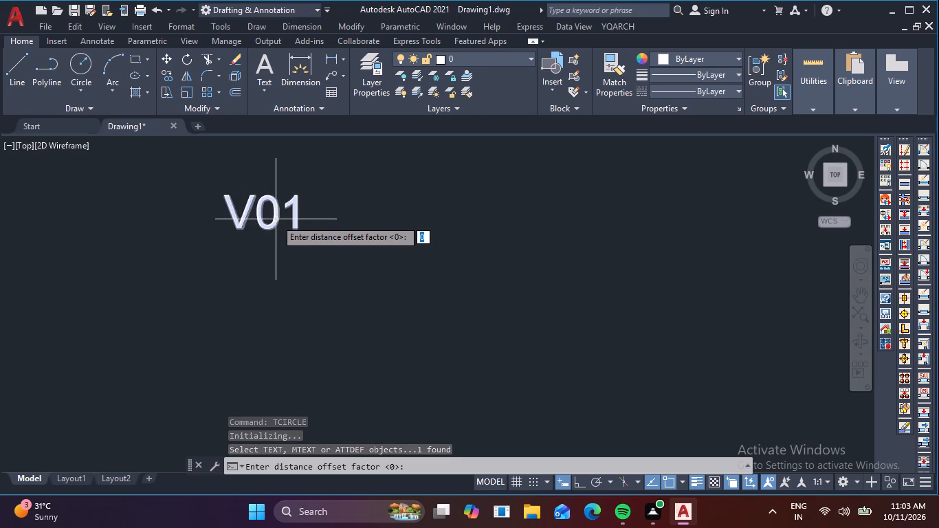
click(276, 219)
click(274, 219)
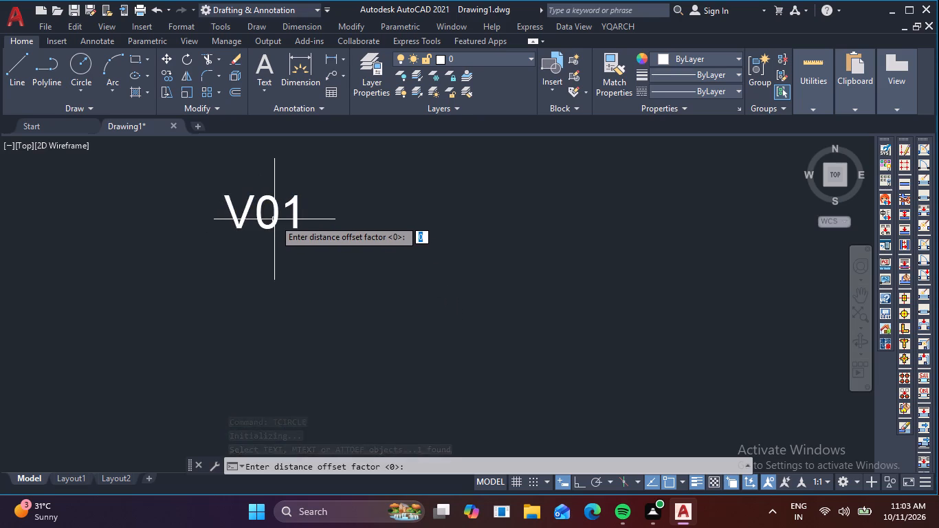
click(279, 214)
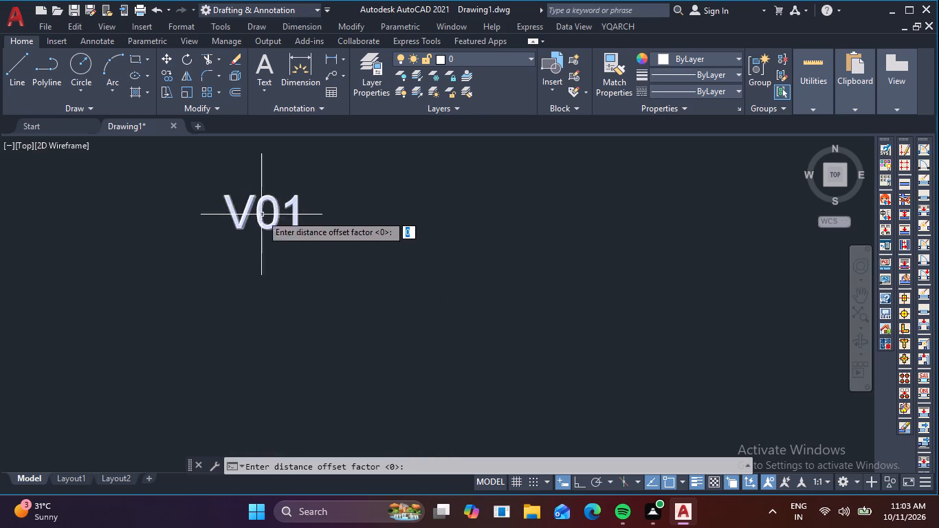
drag(311, 245, 299, 234)
click(182, 171)
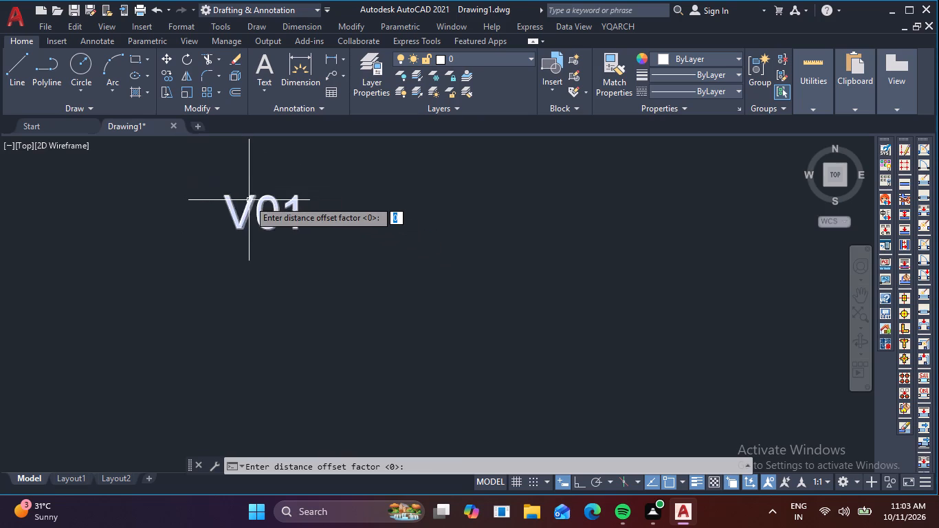
click(250, 201)
scroll(250, 201, down, 2)
middle_drag(263, 215, 269, 228)
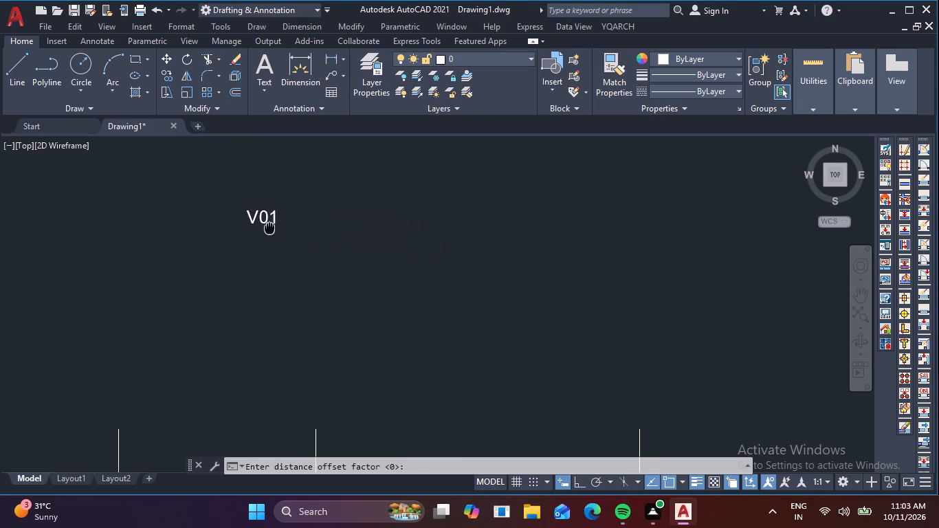
middle_drag(269, 228, 278, 236)
scroll(266, 225, up, 2)
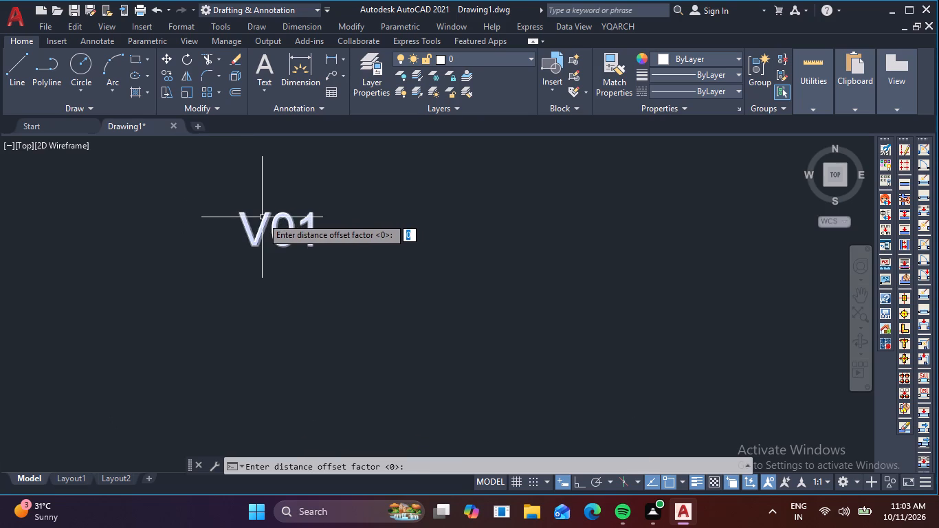
click(262, 217)
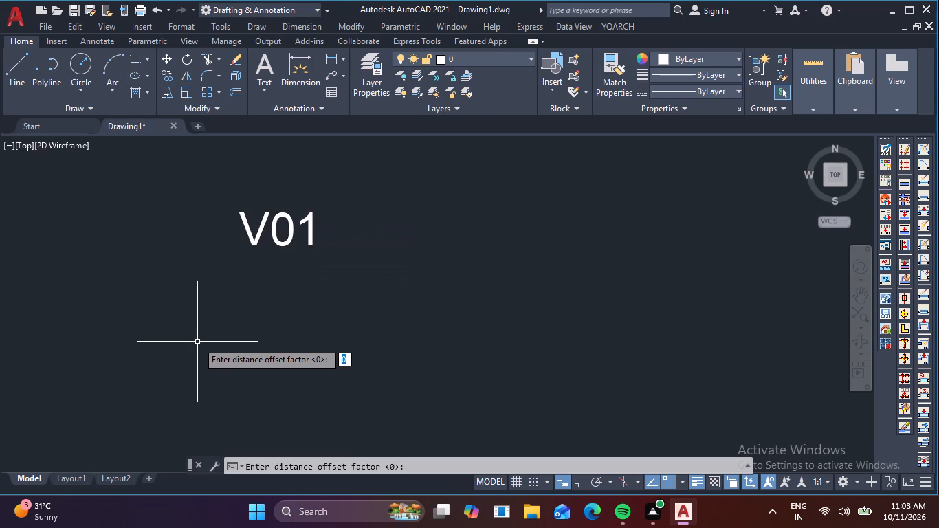
text(.1)
key(Return)
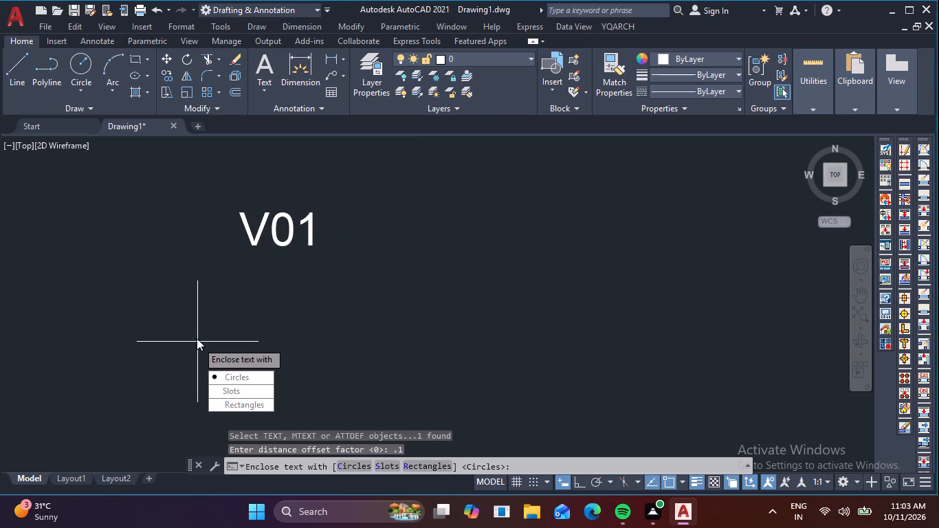
click(249, 370)
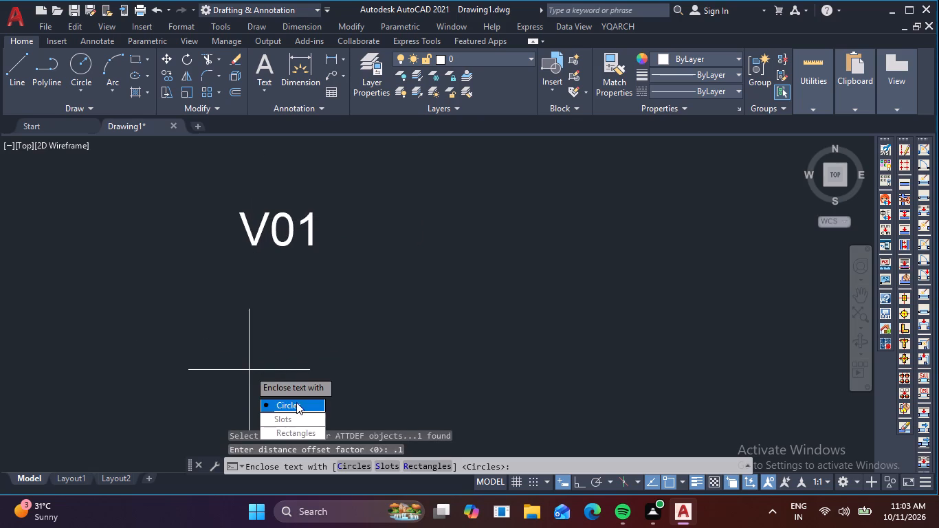
drag(295, 404, 249, 370)
drag(300, 419, 249, 370)
middle_drag(373, 296, 393, 320)
key(Escape)
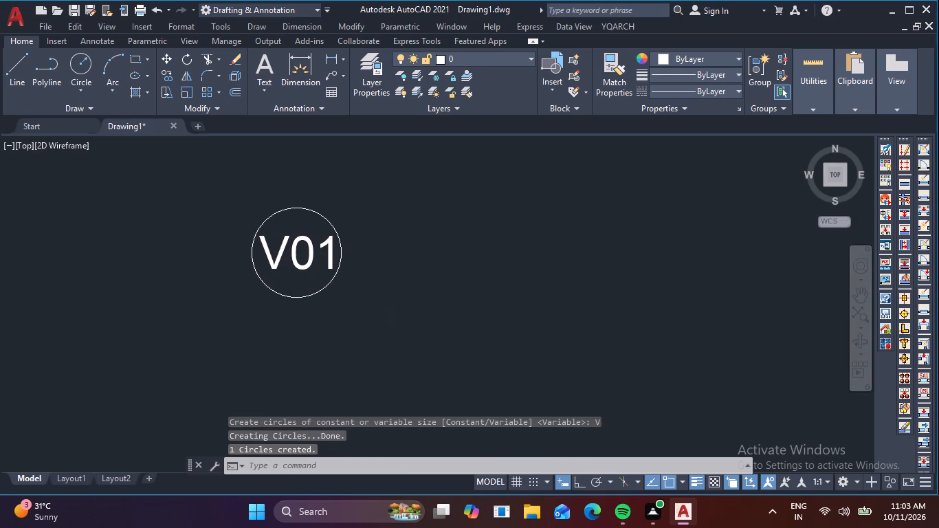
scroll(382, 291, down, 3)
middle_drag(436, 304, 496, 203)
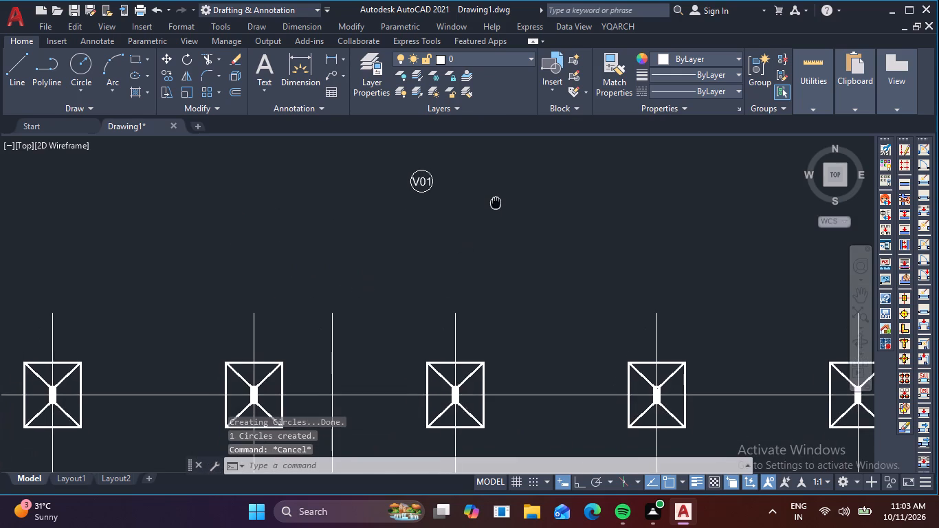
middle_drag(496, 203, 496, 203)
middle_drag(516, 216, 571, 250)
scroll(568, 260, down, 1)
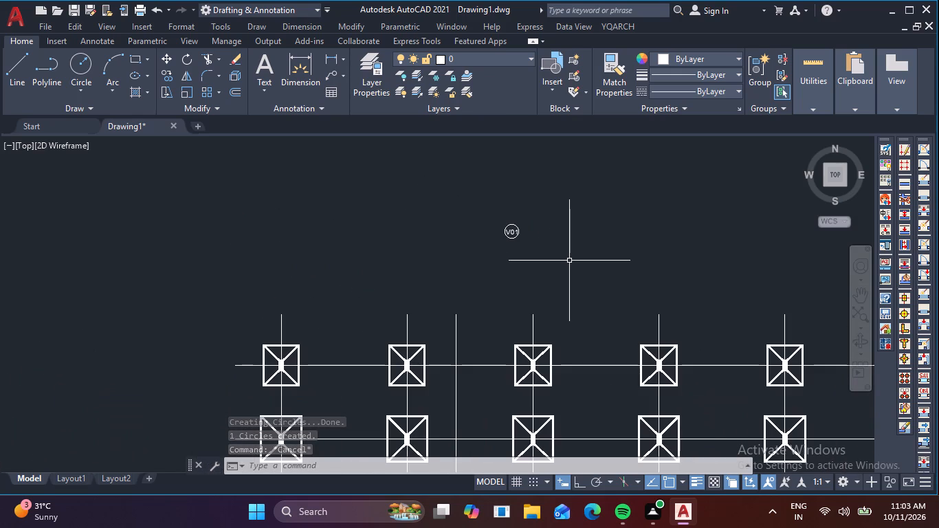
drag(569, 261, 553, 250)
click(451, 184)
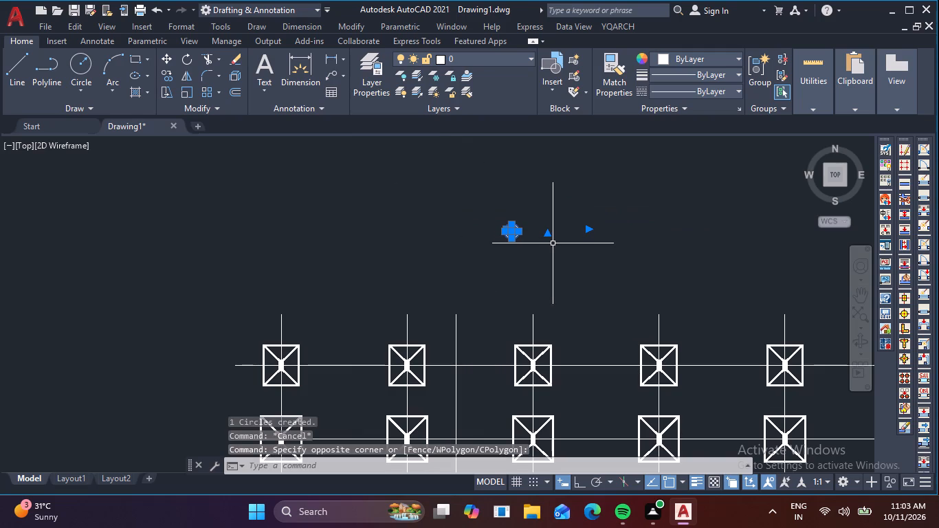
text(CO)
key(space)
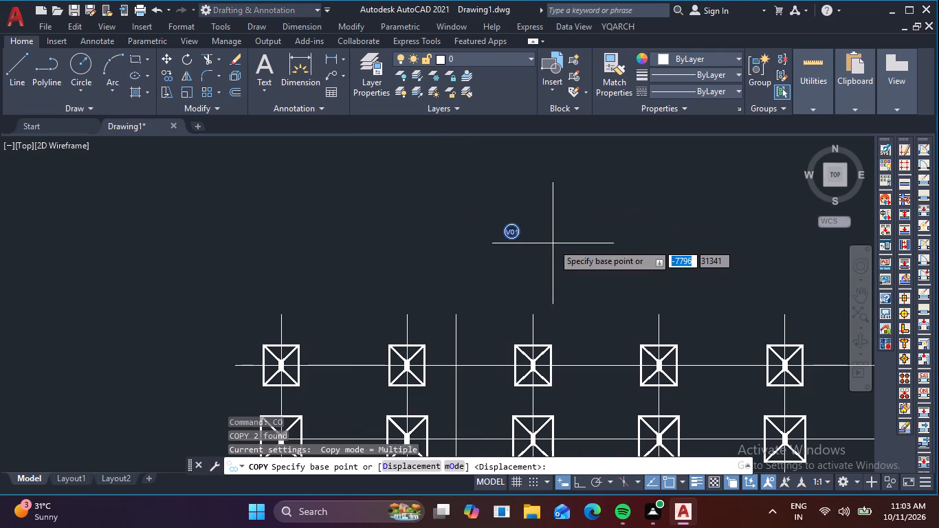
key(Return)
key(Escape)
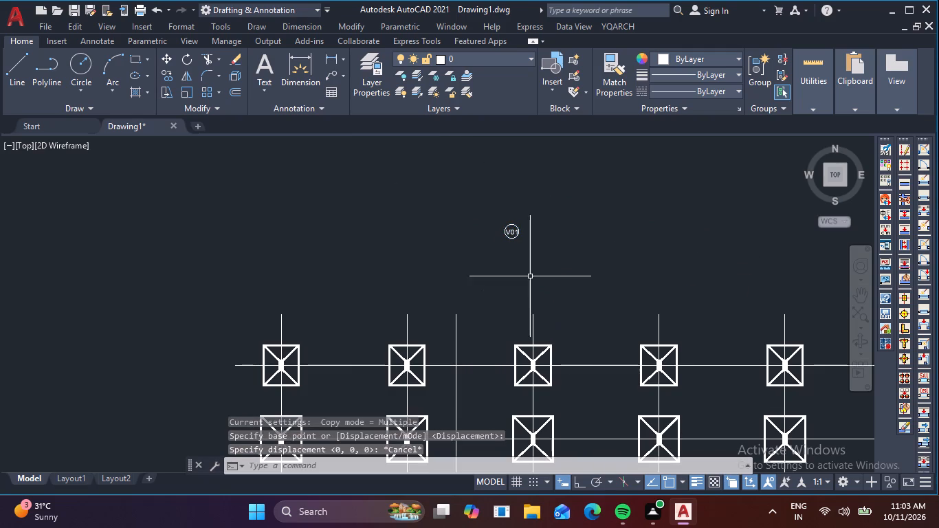
Copy the circled V01 label from its circle's bottom quadrant to about 245 above the end of the leftmost vertical grid line.
drag(531, 273, 533, 262)
click(498, 232)
key(c)
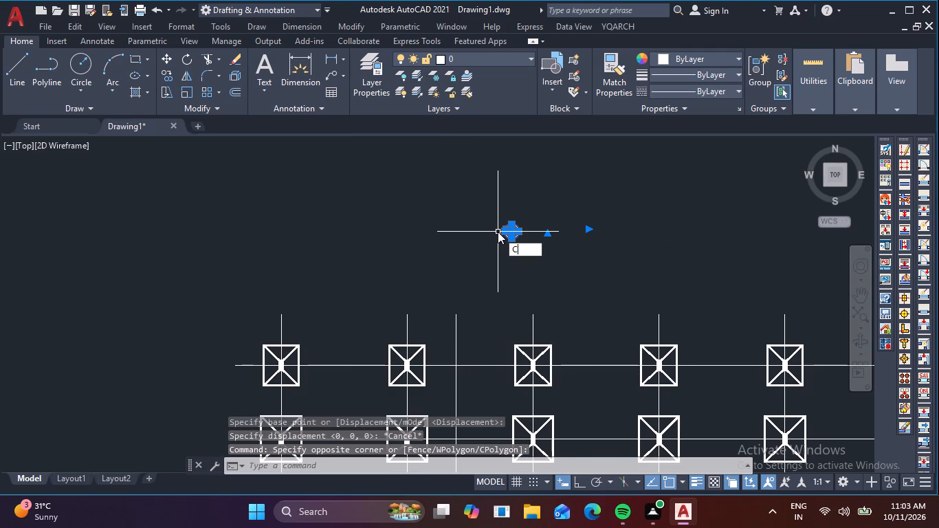
key(o)
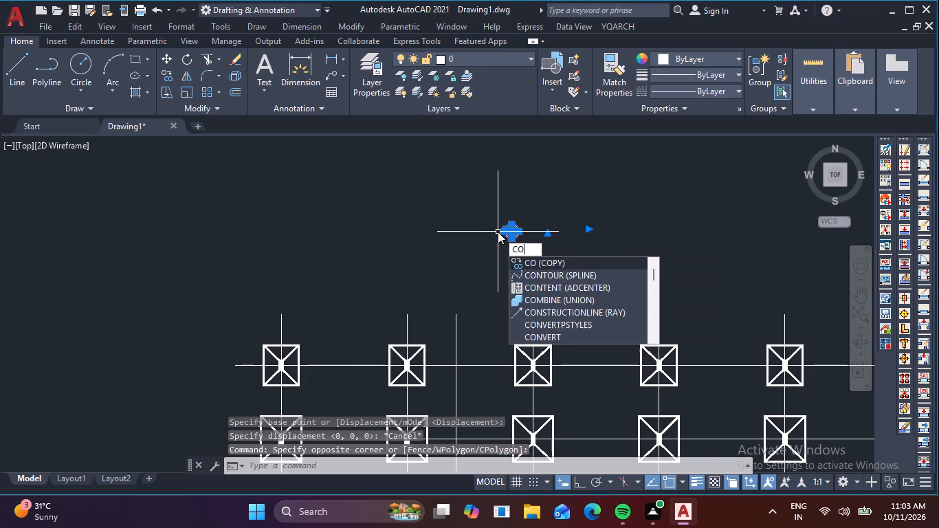
key(space)
scroll(523, 228, up, 3)
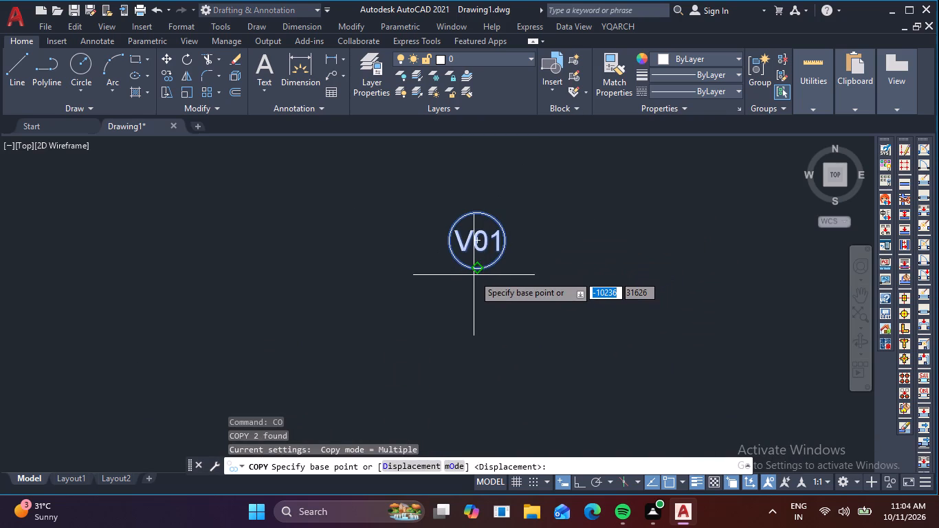
click(478, 270)
scroll(402, 268, down, 3)
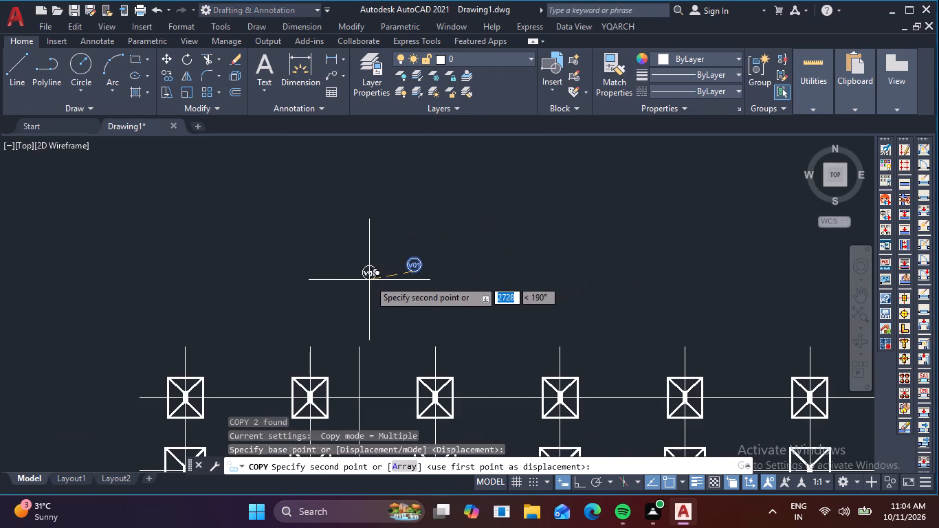
key(F8)
middle_drag(243, 308, 450, 261)
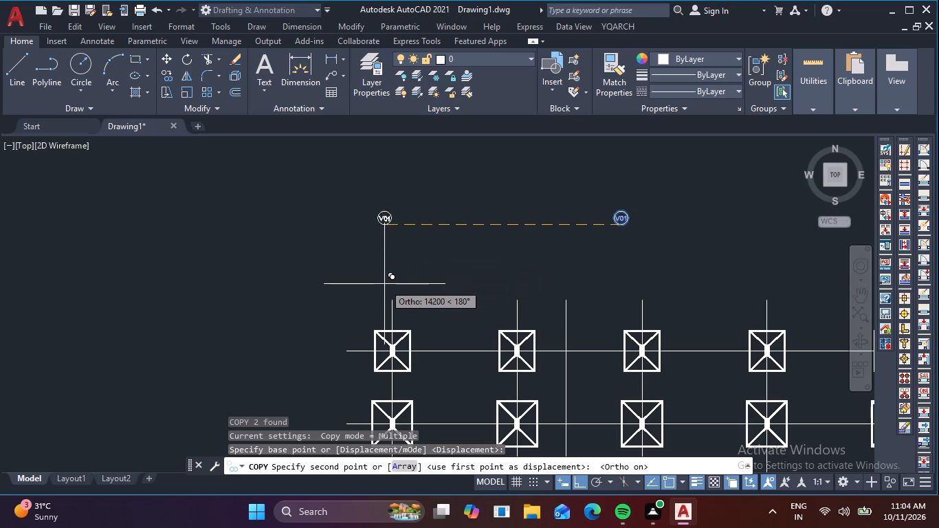
middle_drag(384, 291, 422, 258)
key(F8)
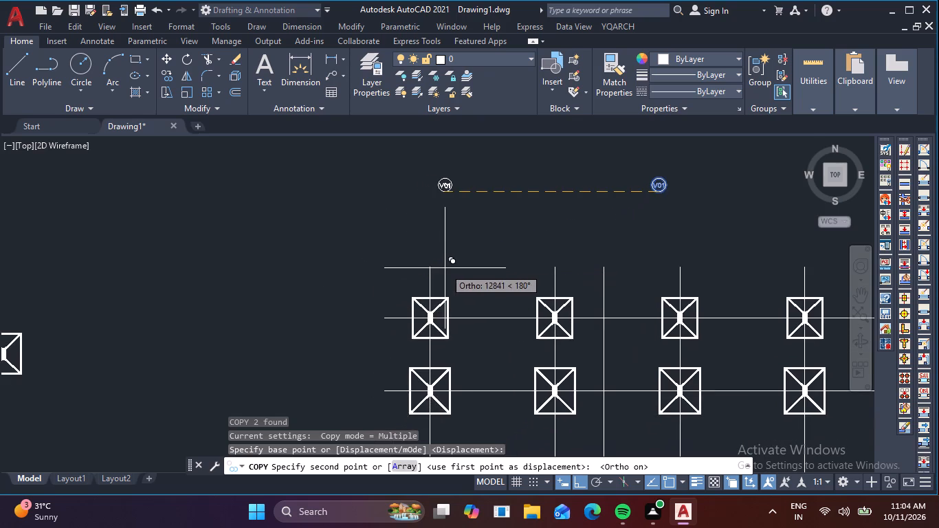
scroll(433, 263, up, 3)
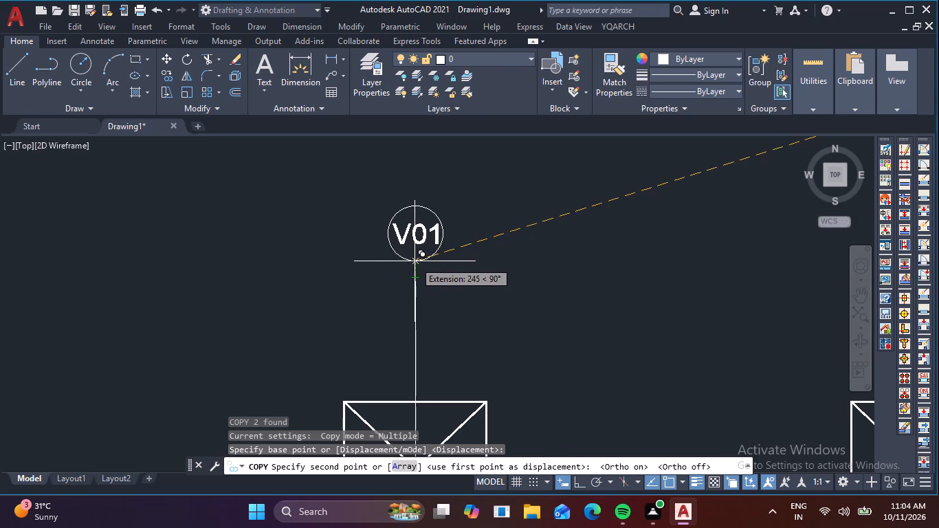
click(415, 261)
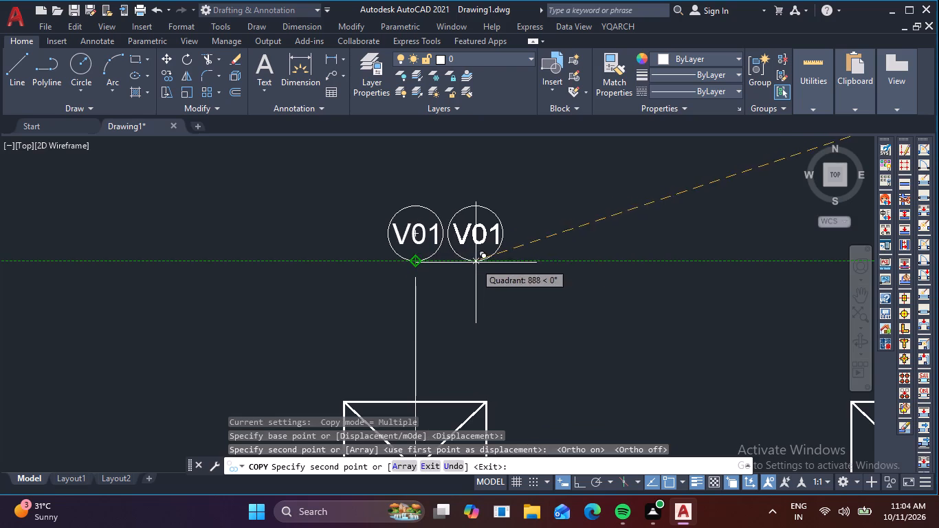
key(Escape)
Copy the circled V01 label straight across with ortho on, from its circle's bottom quadrant to above the third and second vertical grid lines.
drag(487, 263, 459, 260)
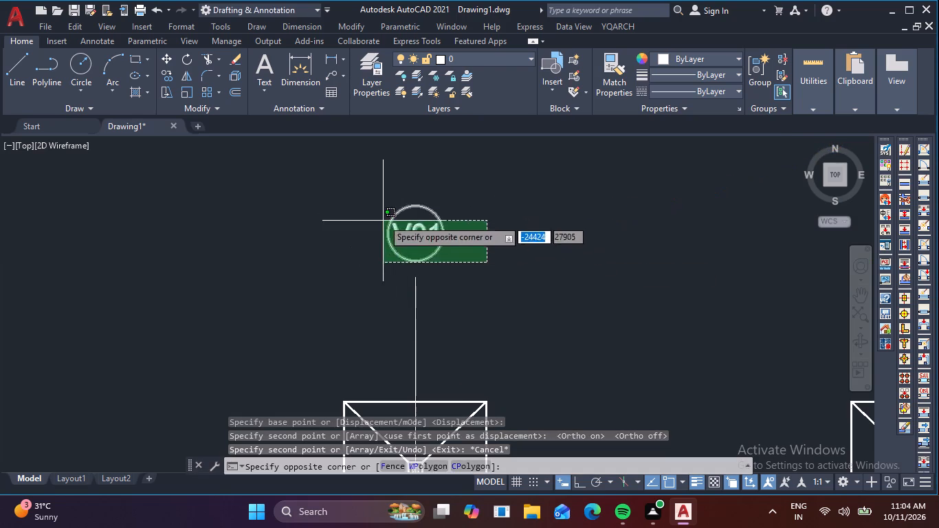
click(365, 196)
text(CO)
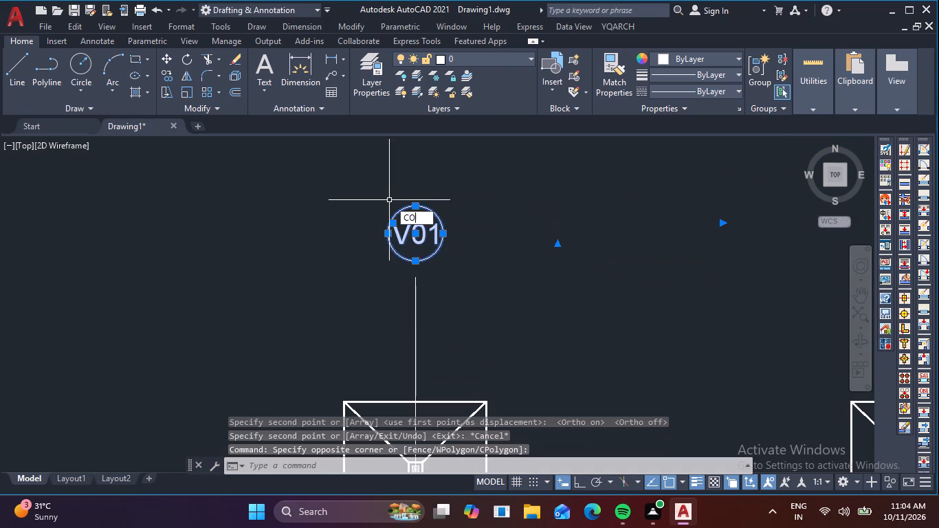
key(space)
key(F8)
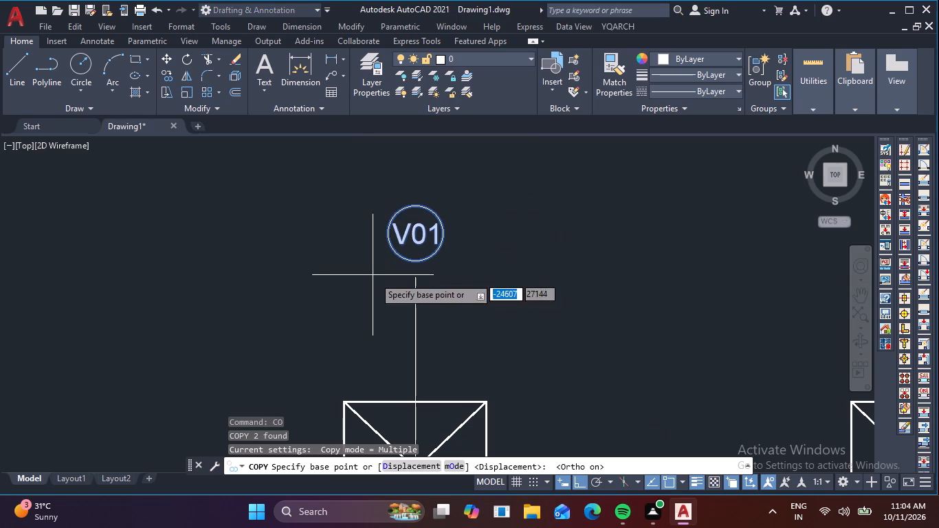
click(415, 263)
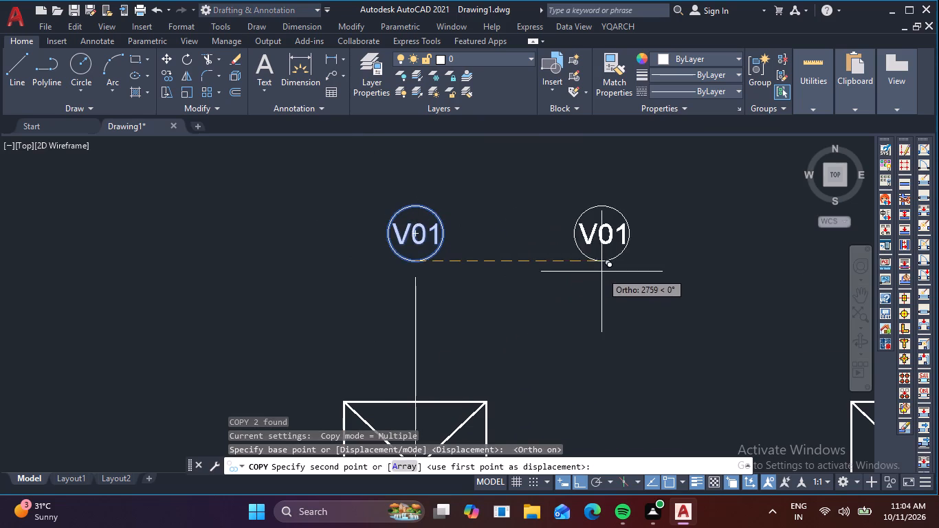
scroll(601, 272, down, 1)
scroll(532, 265, down, 1)
middle_drag(532, 265, 242, 218)
scroll(529, 207, up, 3)
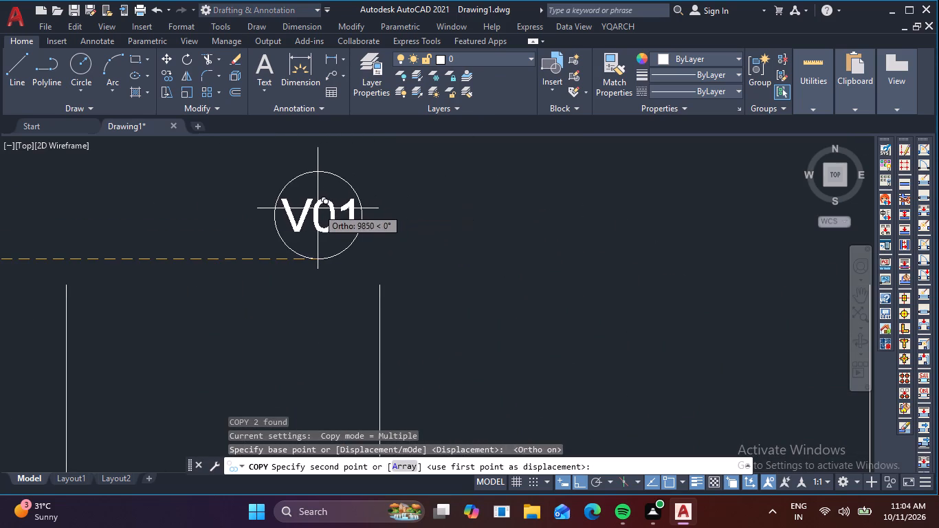
click(378, 258)
scroll(575, 266, down, 1)
middle_drag(577, 268, 267, 287)
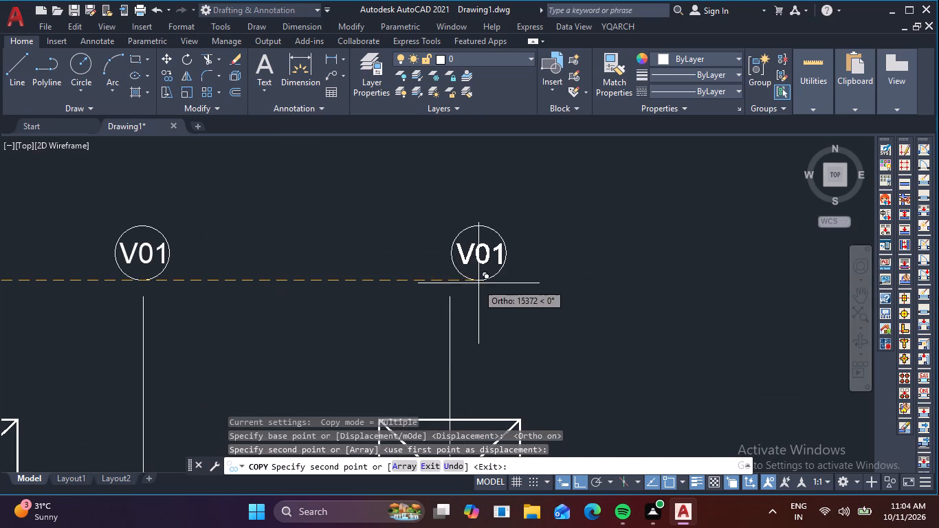
scroll(464, 280, down, 2)
scroll(245, 274, up, 3)
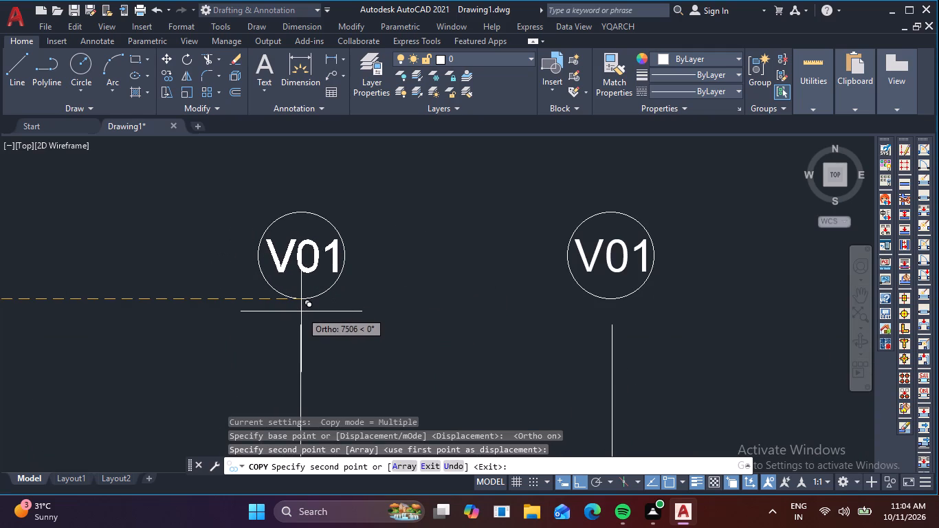
click(299, 313)
Place further copies of the circled V01 label above the fourth and fifth vertical grid lines, level with the others.
scroll(553, 309, down, 1)
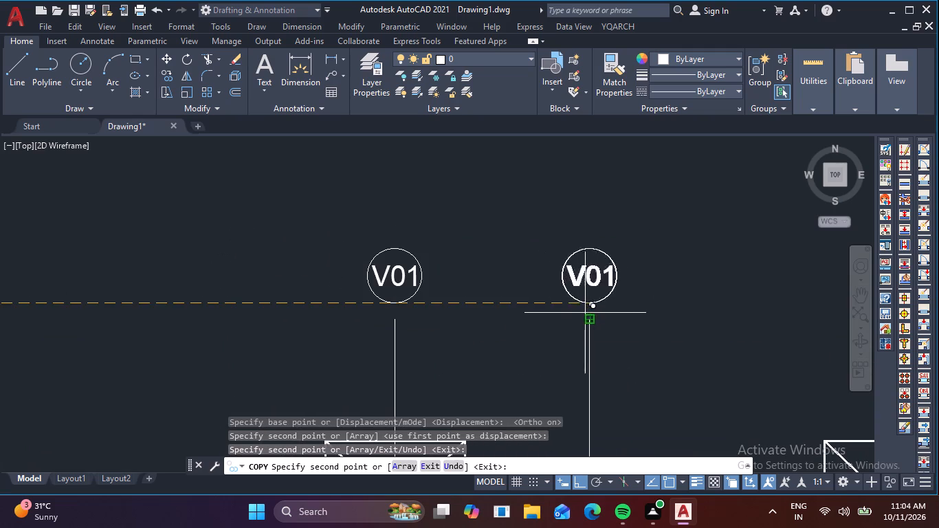
scroll(593, 313, down, 1)
middle_drag(595, 313, 518, 298)
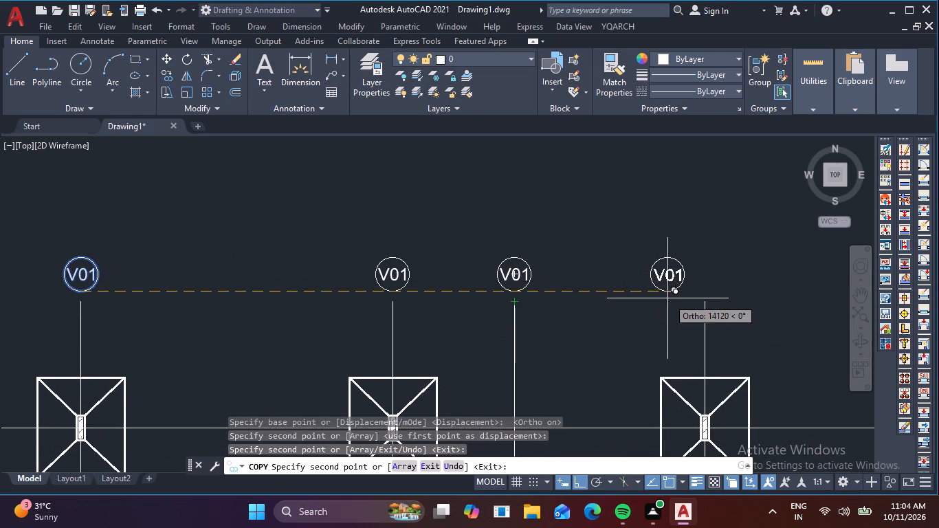
click(707, 294)
middle_drag(733, 299, 458, 307)
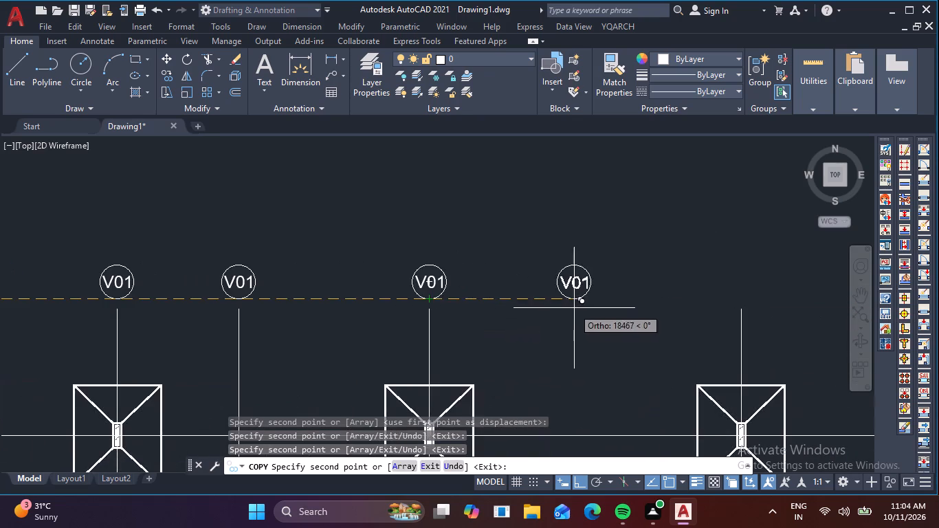
middle_drag(571, 309, 347, 314)
scroll(582, 276, up, 3)
scroll(422, 320, down, 4)
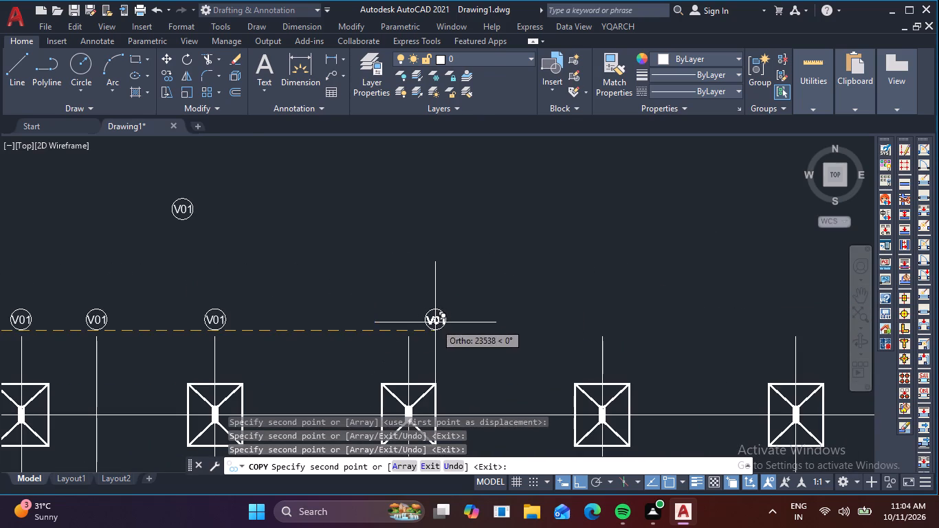
middle_drag(437, 315, 441, 289)
scroll(420, 316, up, 3)
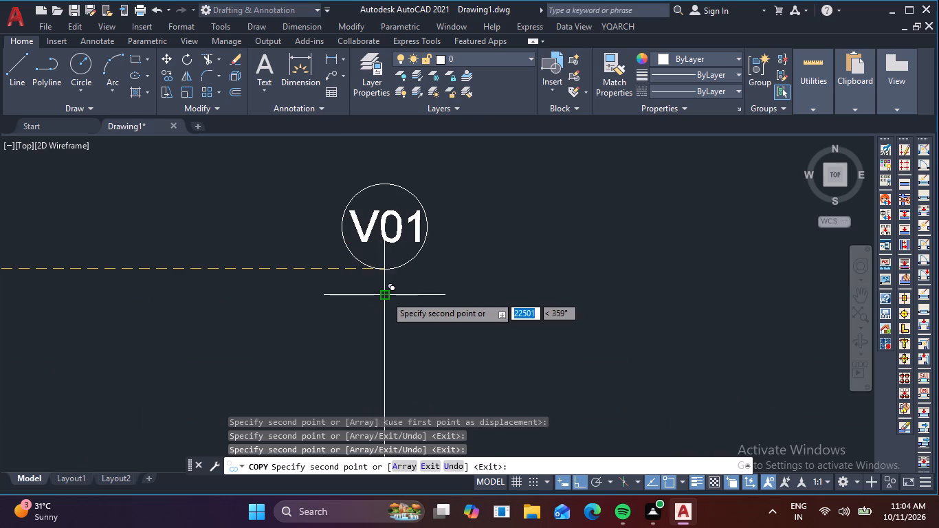
click(385, 269)
Place the last copies of the circled V01 label above the sixth and seventh vertical grid lines and finish copying.
scroll(556, 248, down, 3)
middle_drag(604, 265, 426, 289)
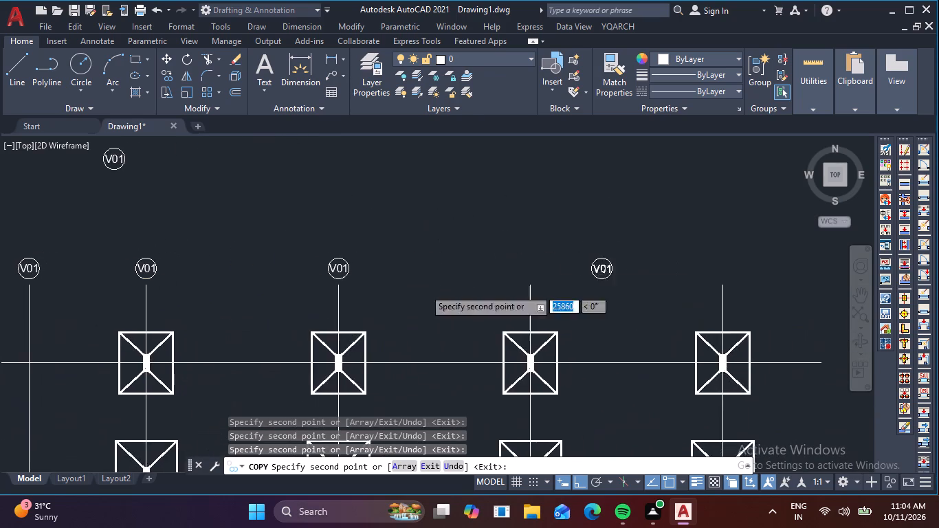
scroll(520, 269, up, 3)
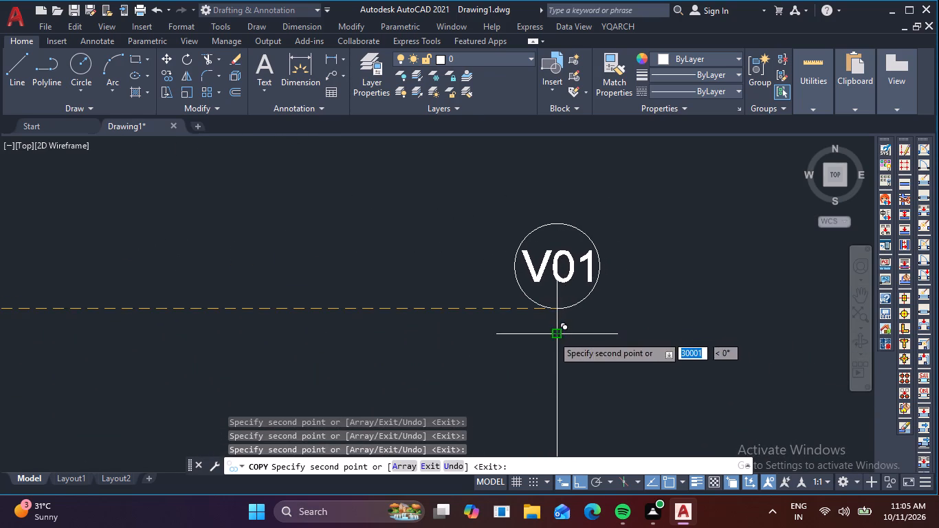
click(556, 310)
scroll(597, 311, down, 1)
middle_drag(616, 312, 381, 307)
scroll(363, 307, down, 1)
middle_drag(381, 307, 346, 306)
scroll(399, 302, down, 1)
scroll(532, 304, up, 3)
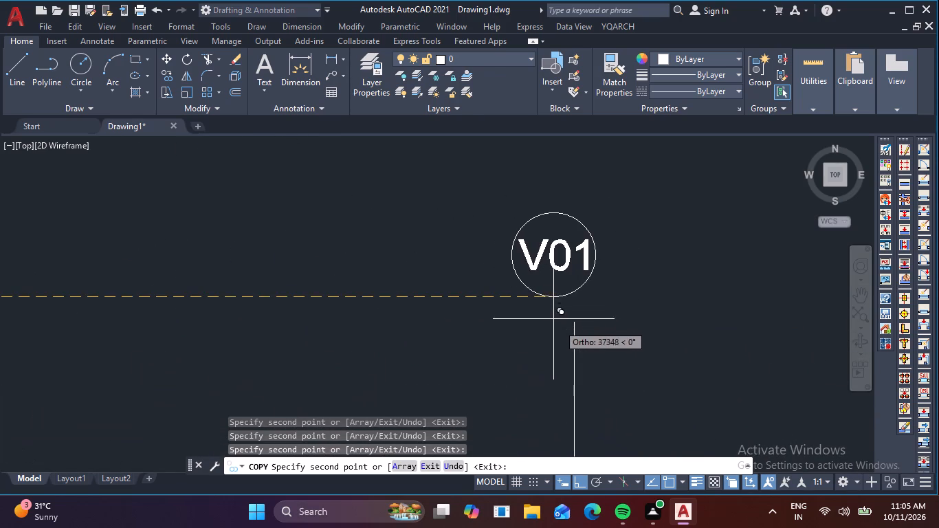
click(573, 292)
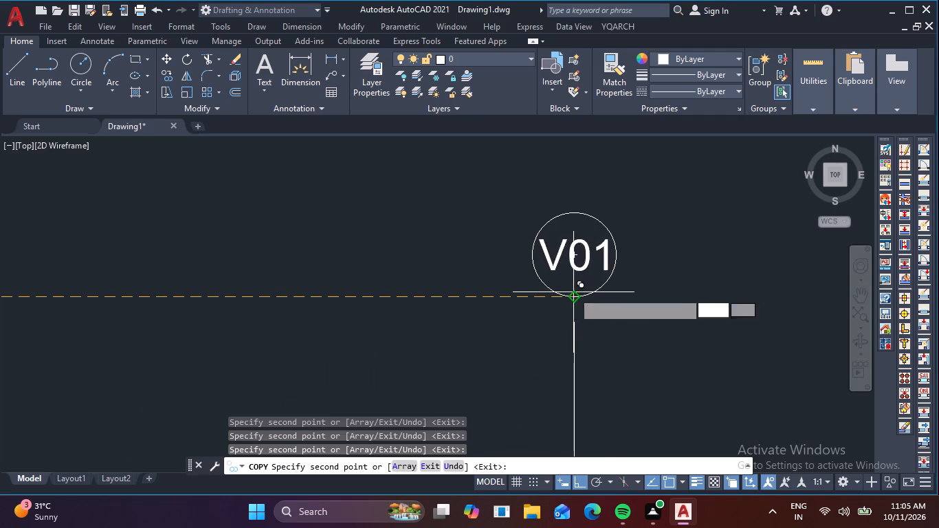
scroll(582, 288, down, 3)
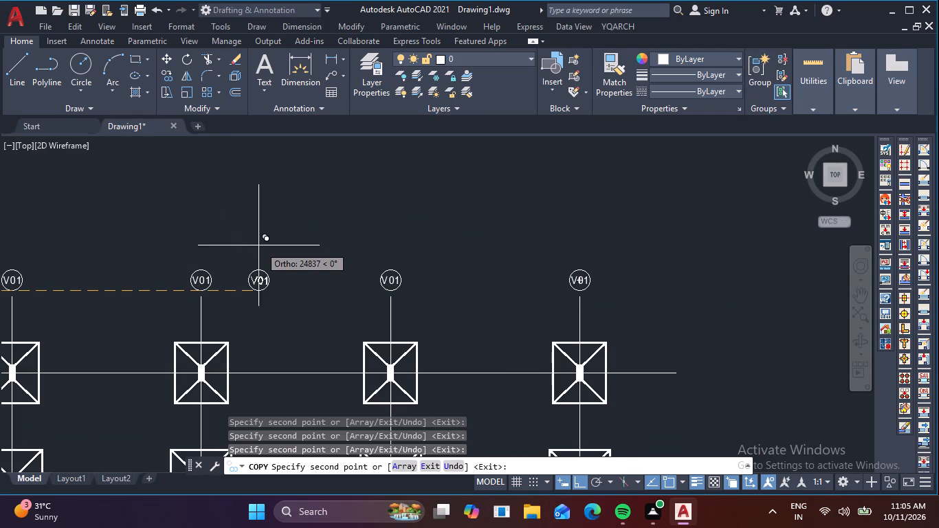
key(Escape)
Change the text of the spare circled V01 label above the plan to H01A.
scroll(285, 235, down, 2)
middle_drag(318, 246, 348, 284)
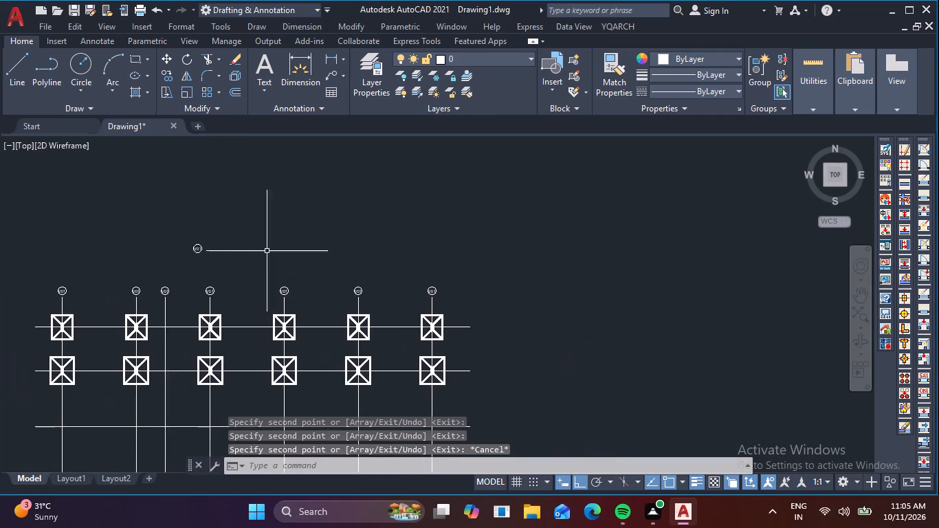
scroll(180, 253, up, 4)
double_click(302, 228)
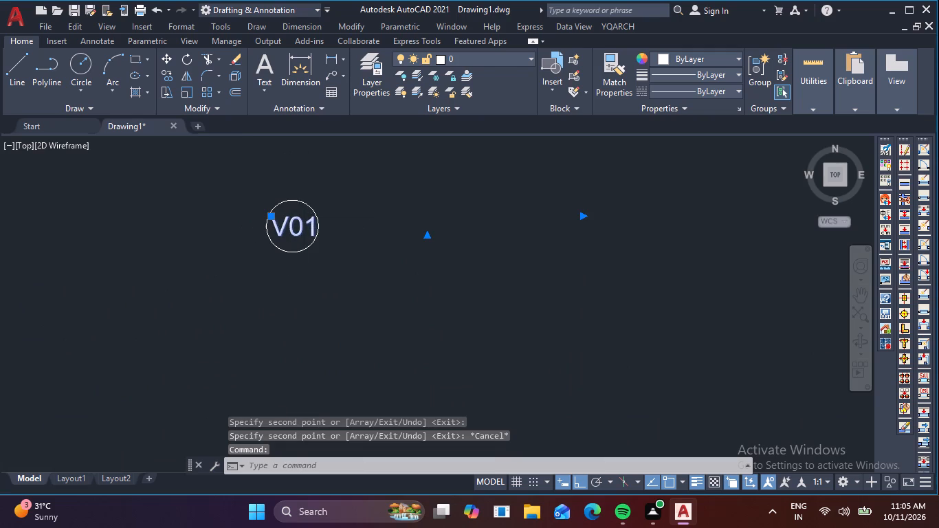
click(327, 228)
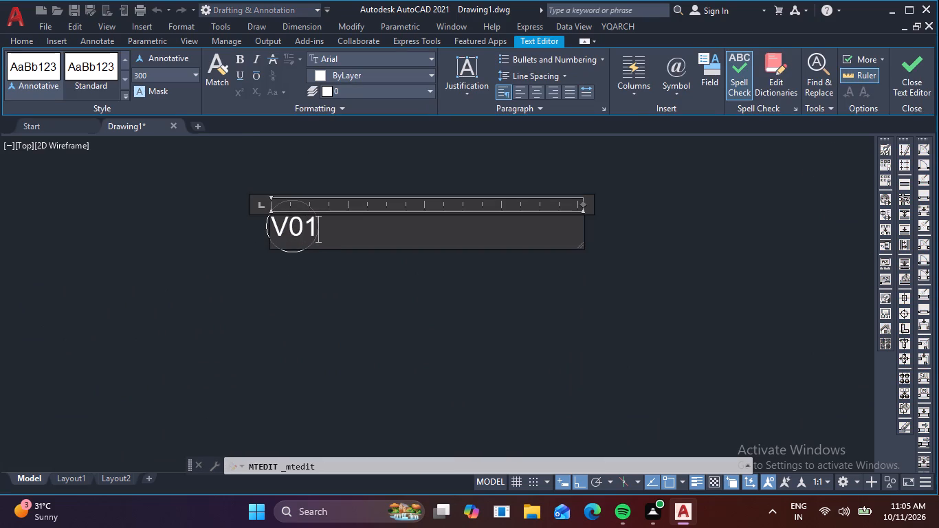
key(BackSpace)
key(BackSpace)
key(BackSpace)
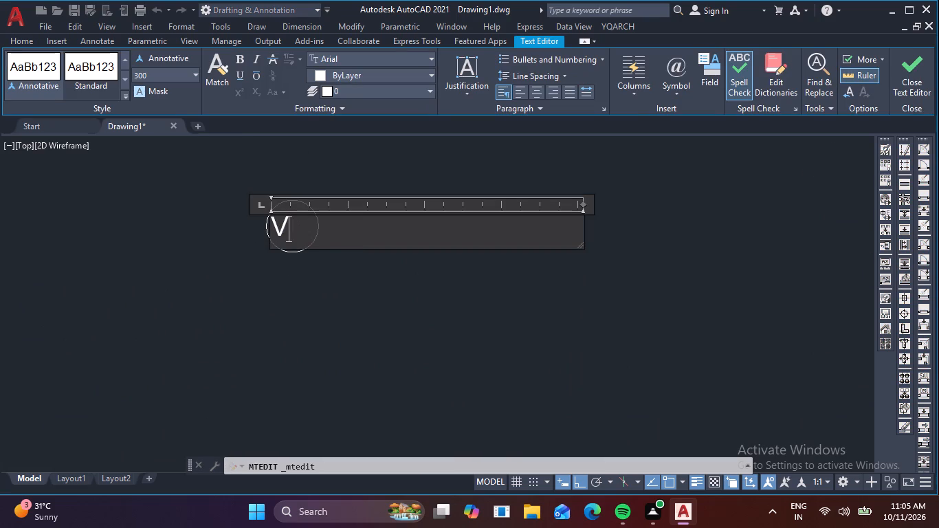
key(h)
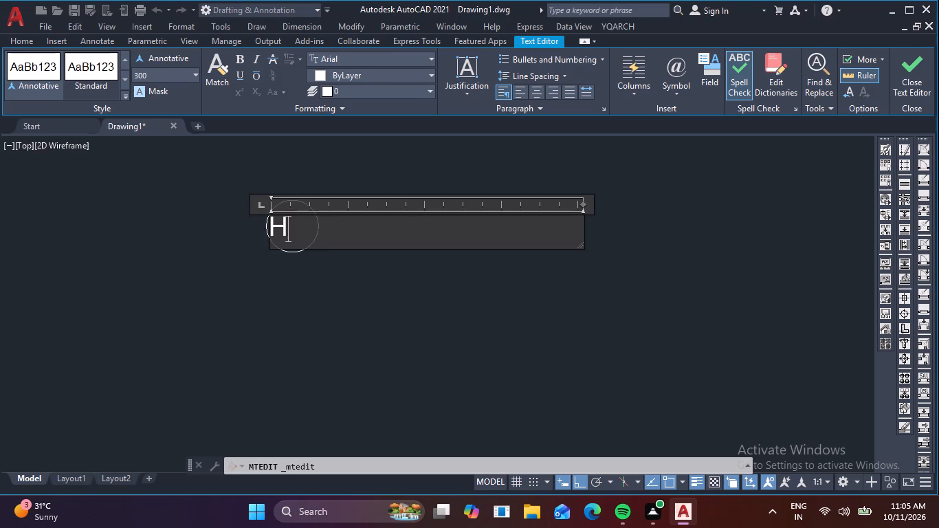
text(01)
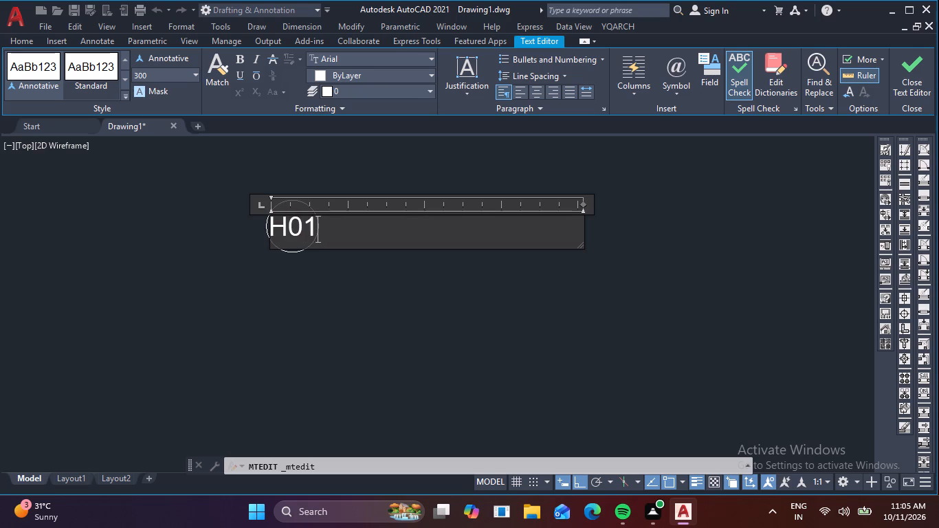
key(a)
click(353, 271)
Delete the old circle around the H01A label.
click(283, 200)
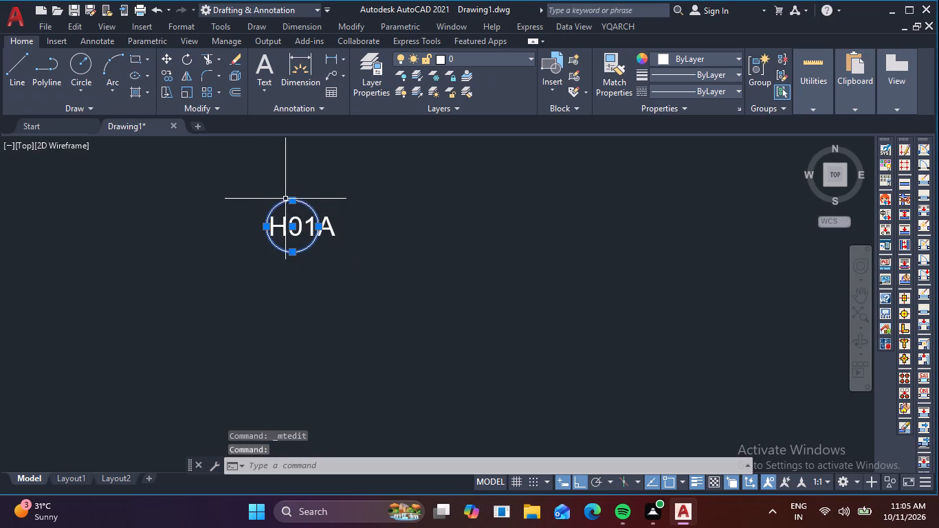
key(Delete)
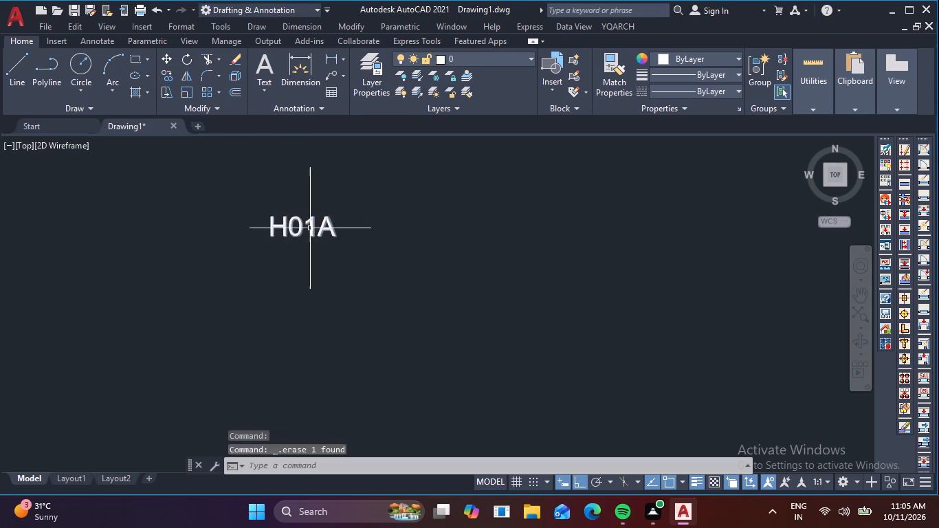
Enclose the H01A label in a variable-size circle using TCIRCLE with a distance offset factor of .1.
click(300, 232)
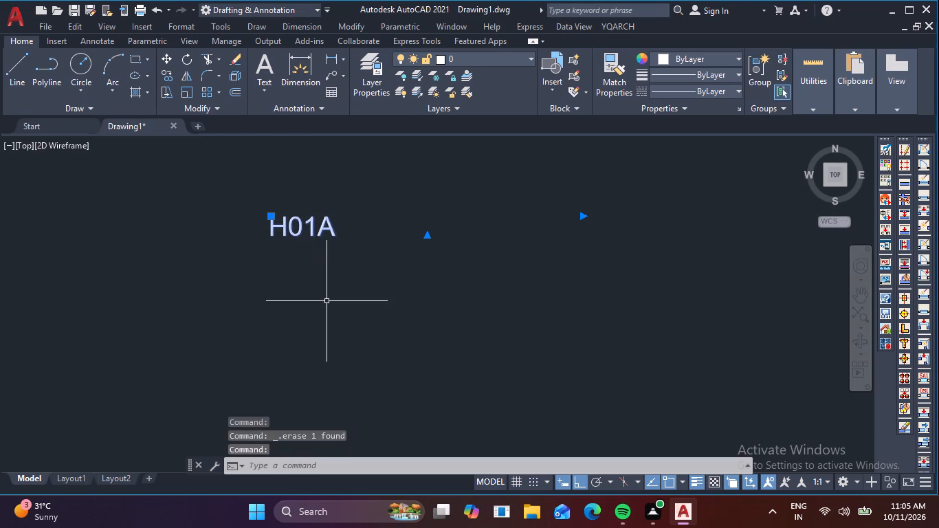
text(TCI)
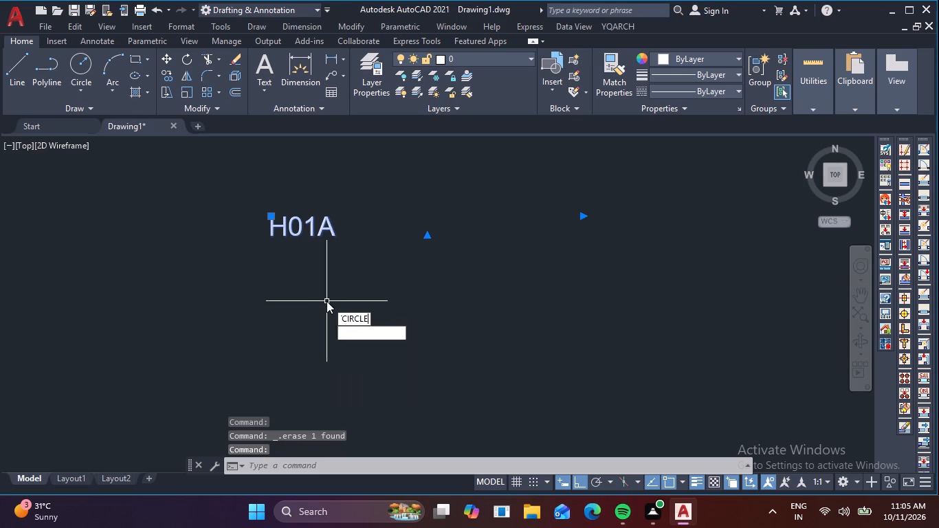
key(r)
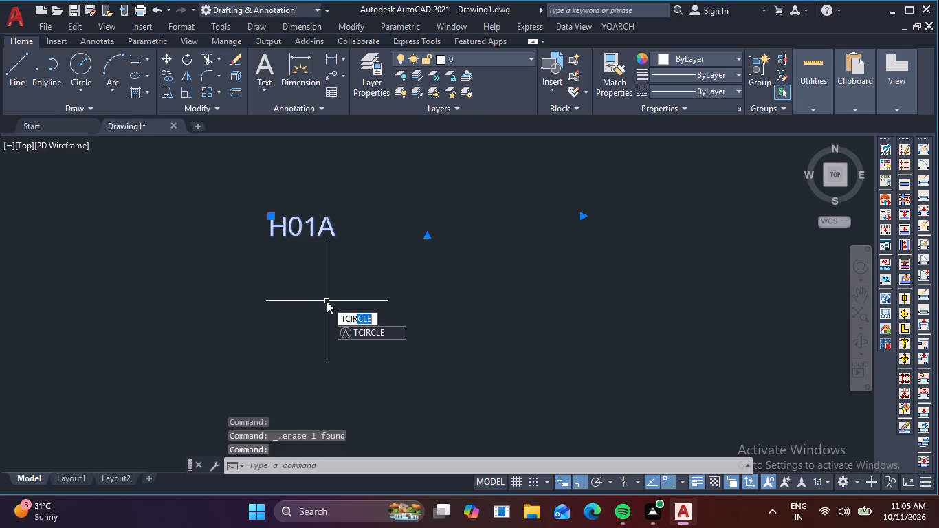
key(space)
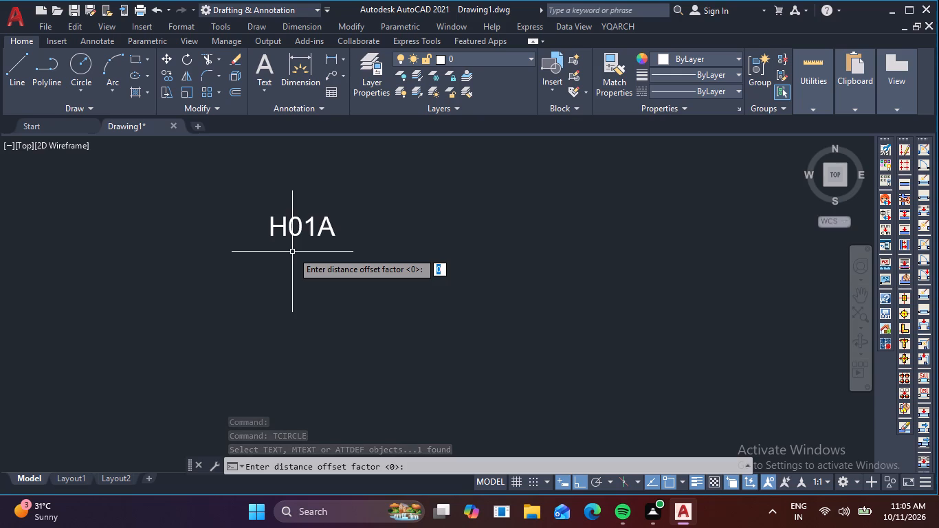
text(.1)
key(space)
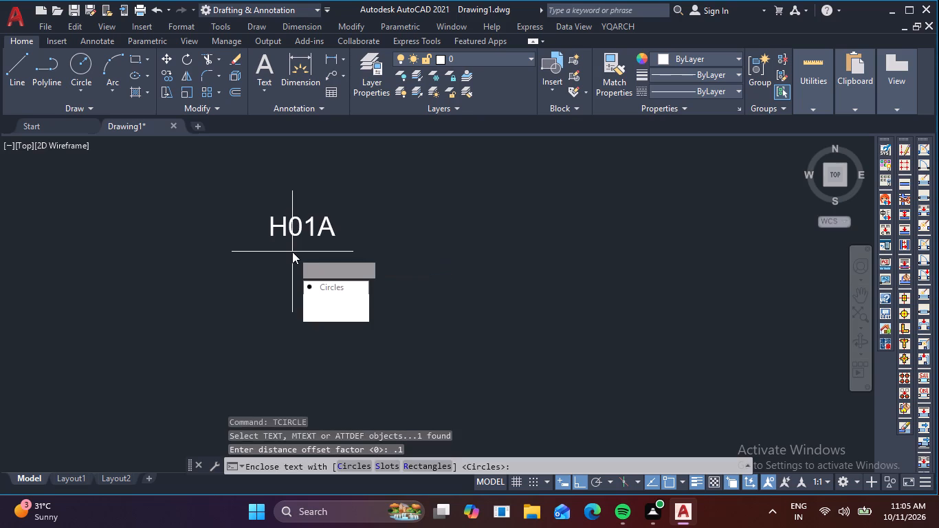
drag(348, 287, 292, 252)
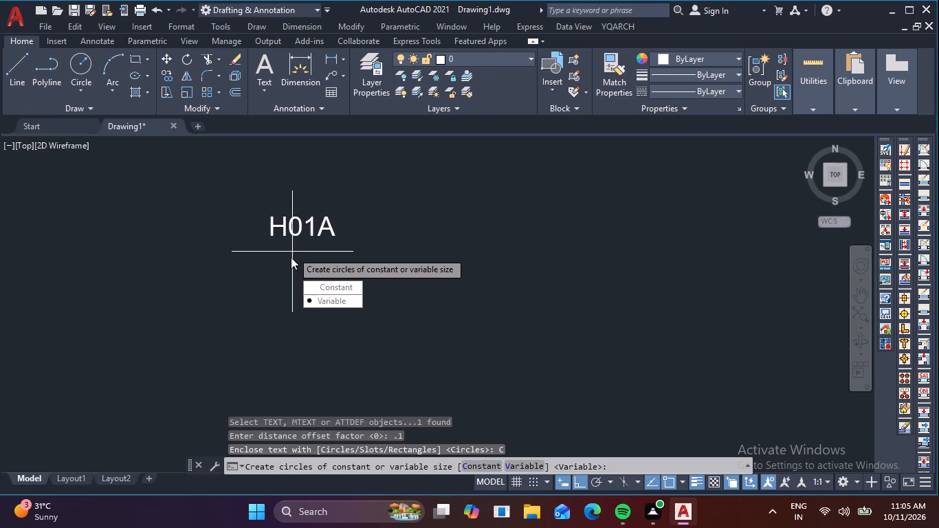
drag(337, 300, 292, 252)
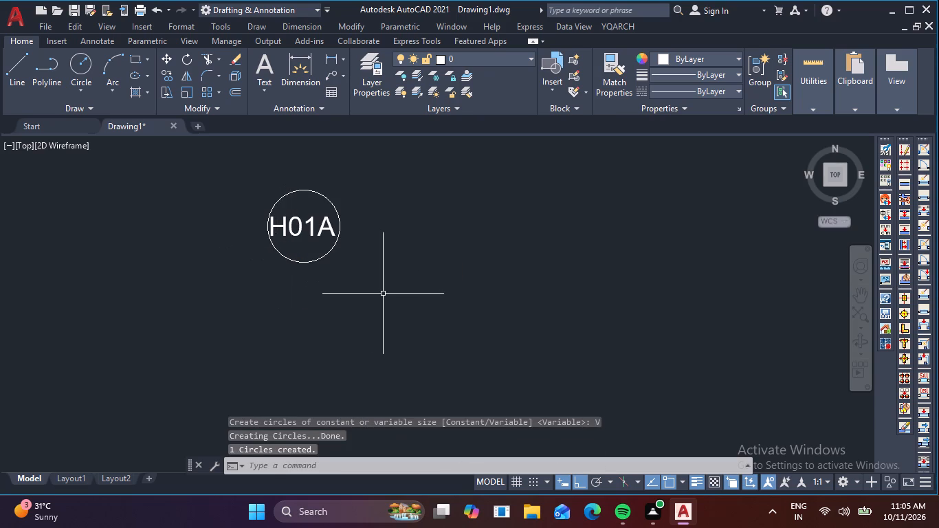
key(Escape)
Copy the circled H01A label by its right quadrant, with ortho off, to the left end of the top horizontal grid line.
click(384, 294)
click(235, 177)
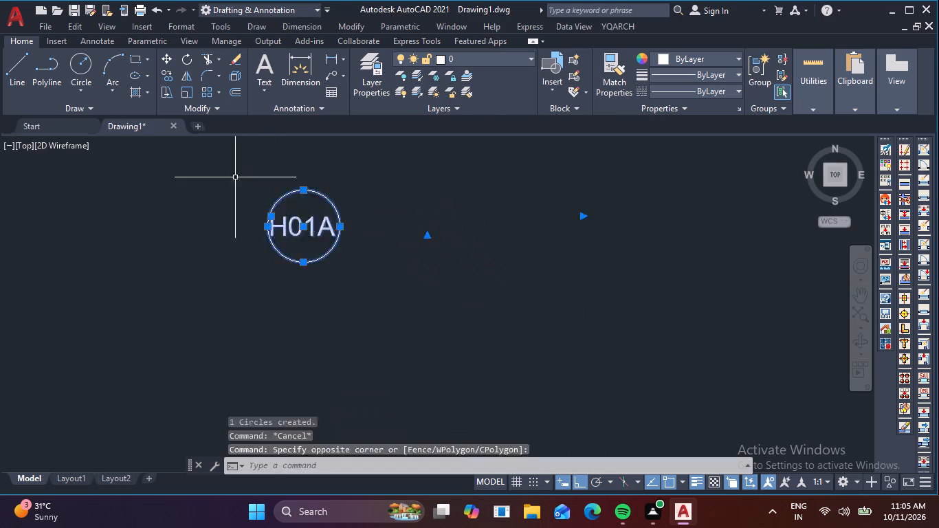
text(CO)
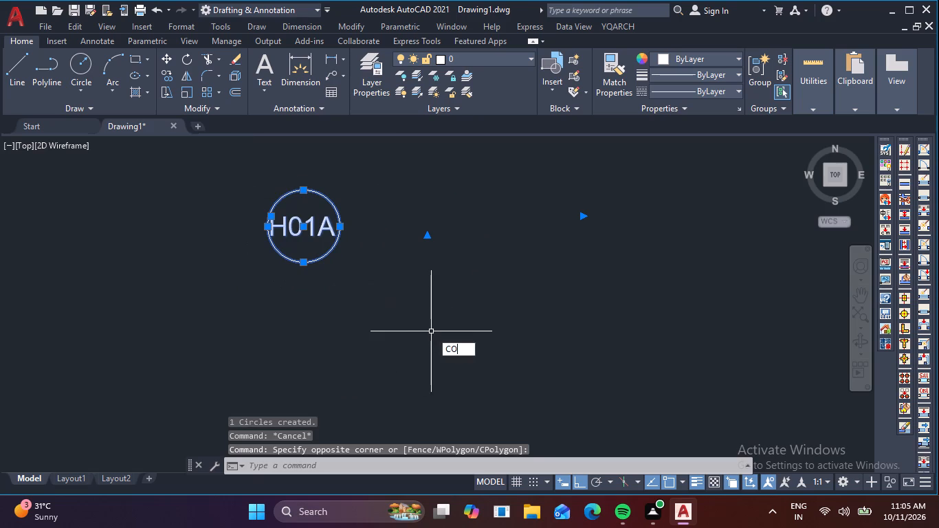
key(space)
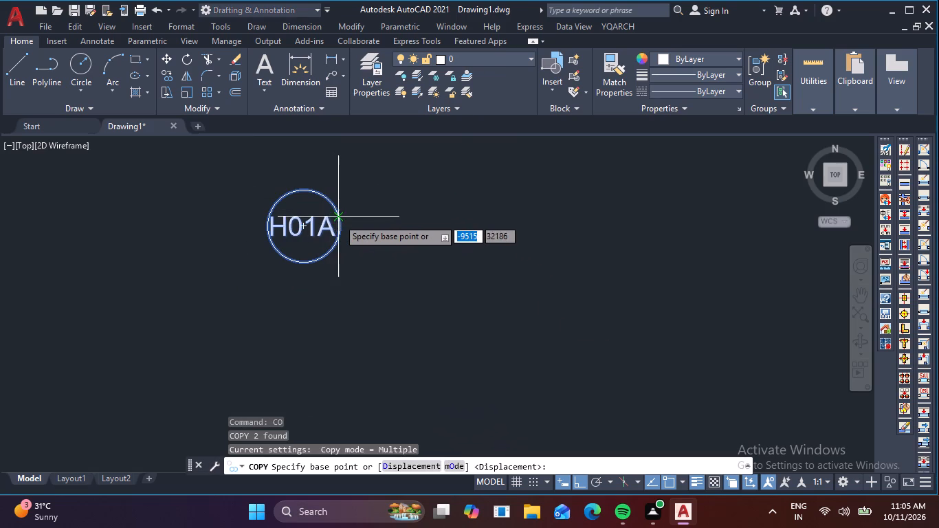
click(339, 230)
scroll(256, 291, down, 1)
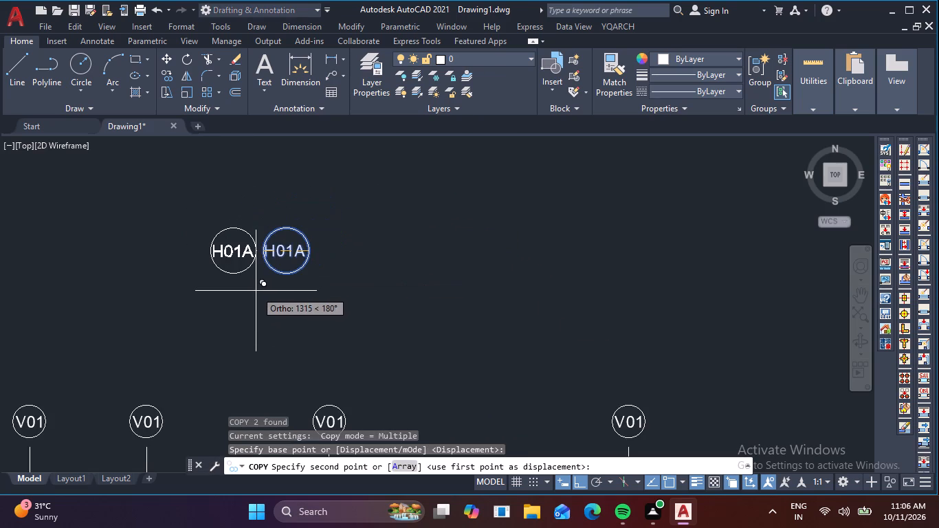
key(F7)
key(F8)
key(F7)
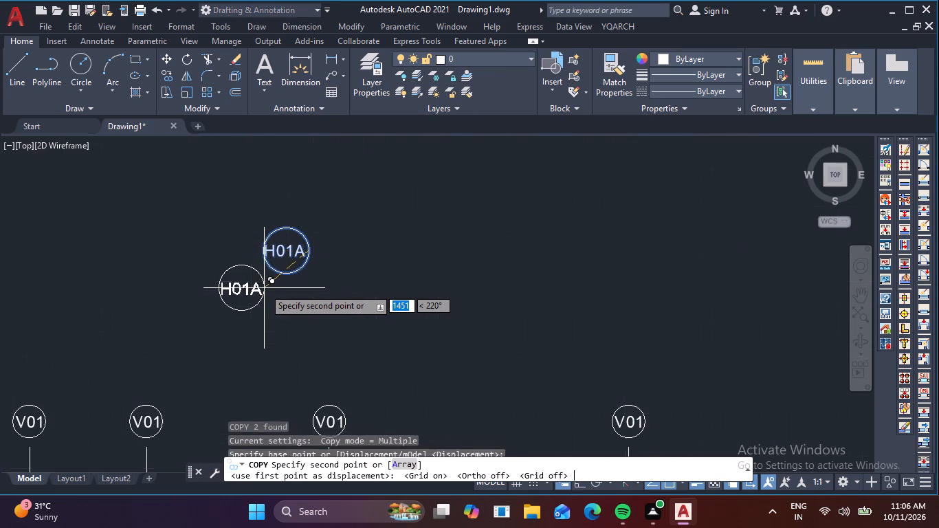
scroll(264, 287, down, 3)
middle_drag(274, 331, 386, 291)
scroll(386, 292, up, 1)
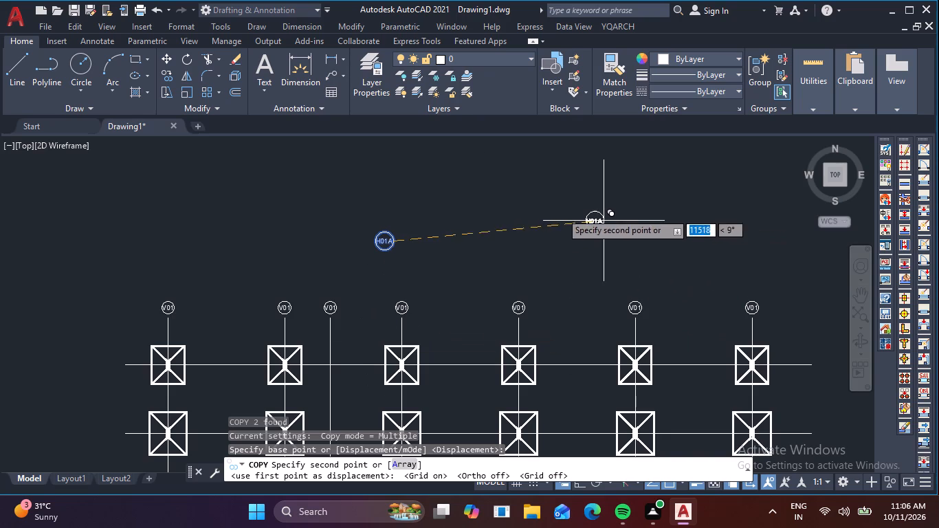
middle_drag(250, 274, 527, 195)
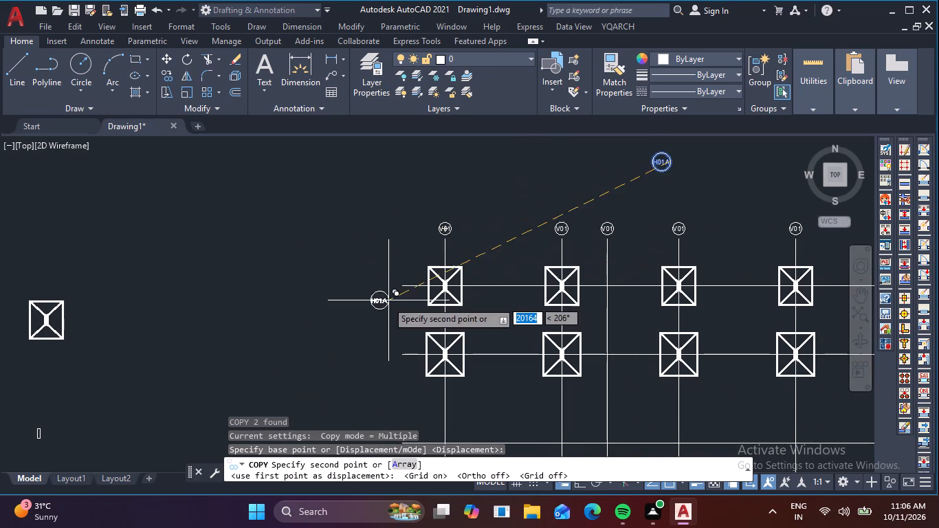
scroll(383, 301, up, 4)
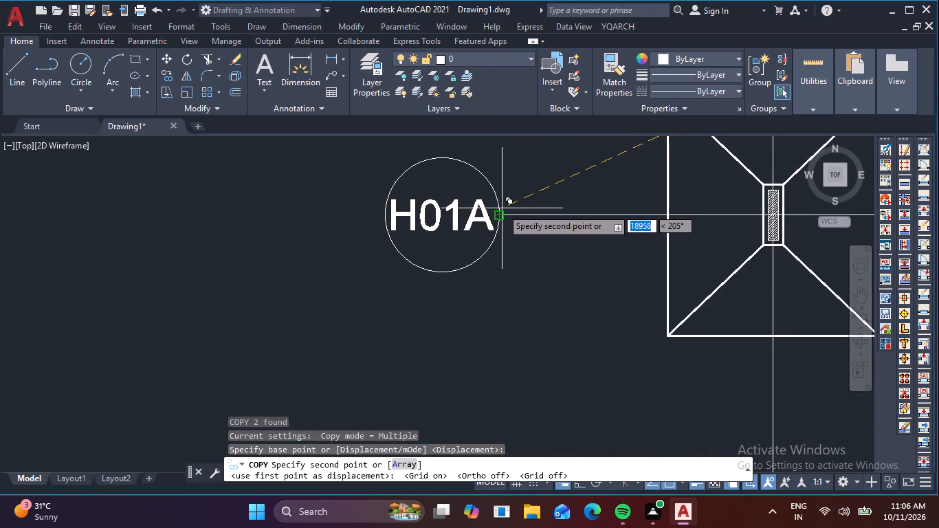
click(486, 212)
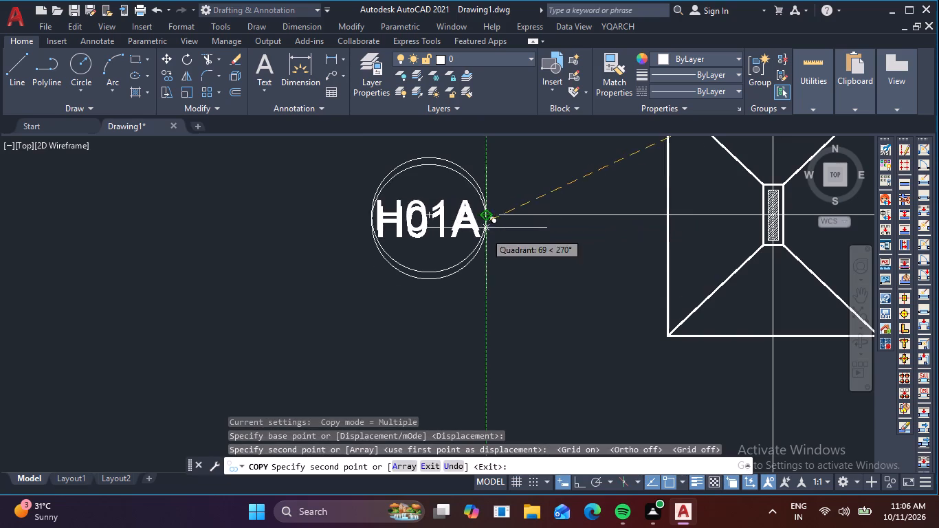
Place another copy of the circled H01A label at the left end of the second horizontal grid line and finish copying.
scroll(480, 279, down, 2)
middle_drag(474, 299, 471, 173)
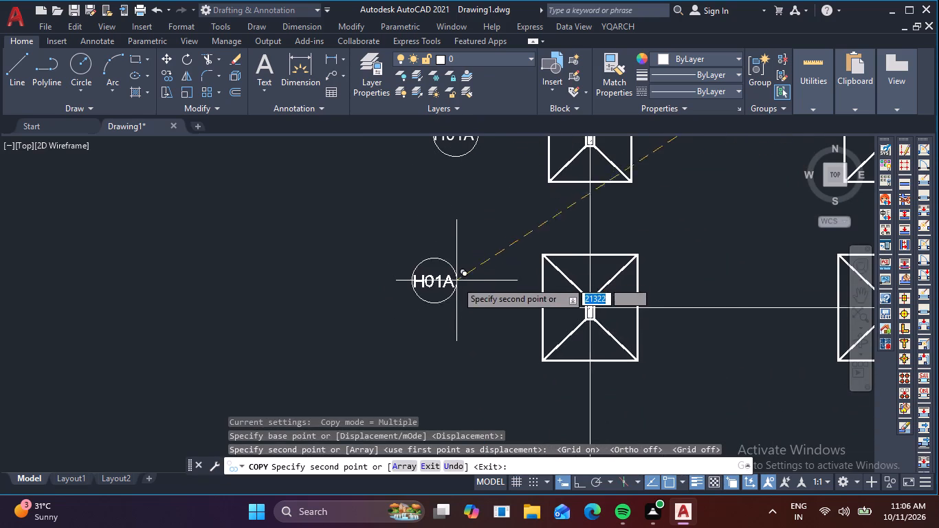
scroll(459, 297, up, 3)
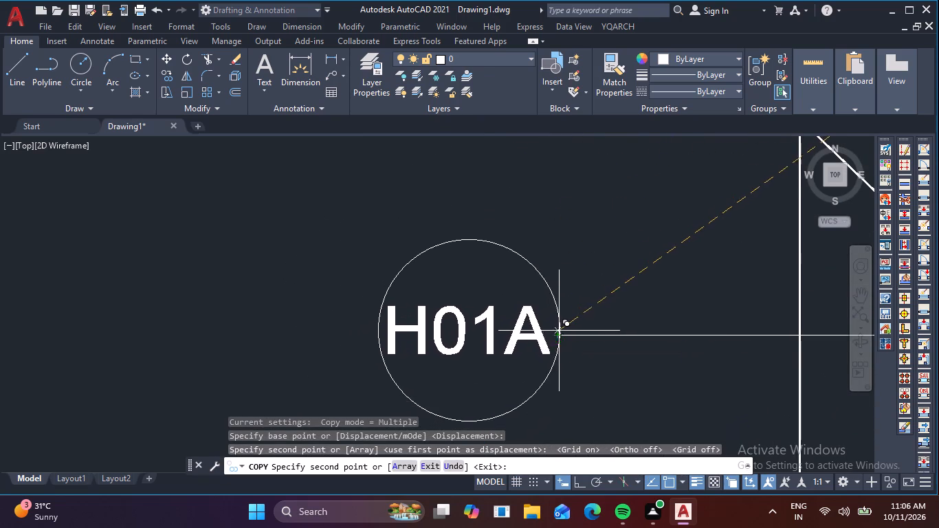
click(518, 335)
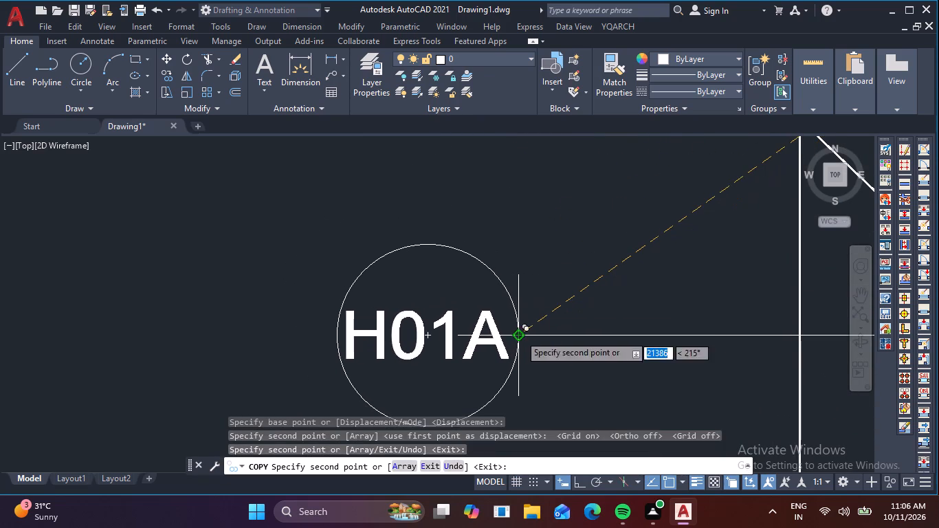
scroll(557, 282, down, 2)
scroll(632, 263, down, 2)
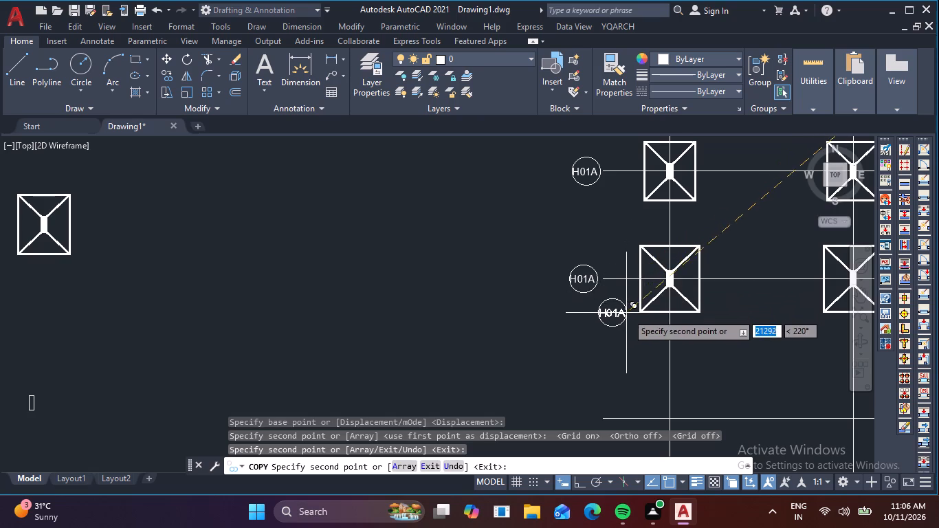
middle_drag(627, 313, 550, 367)
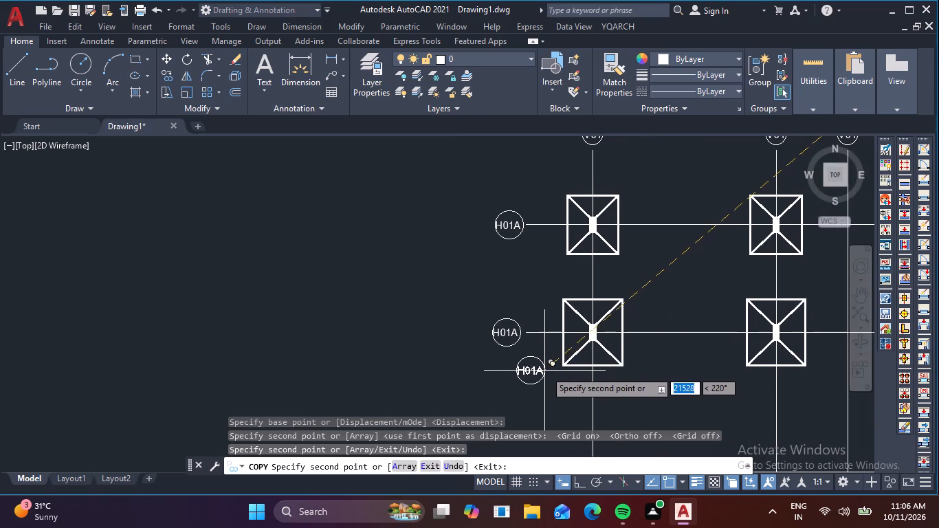
key(Escape)
Change the label text on the second horizontal grid line to H02A.
scroll(503, 322, up, 3)
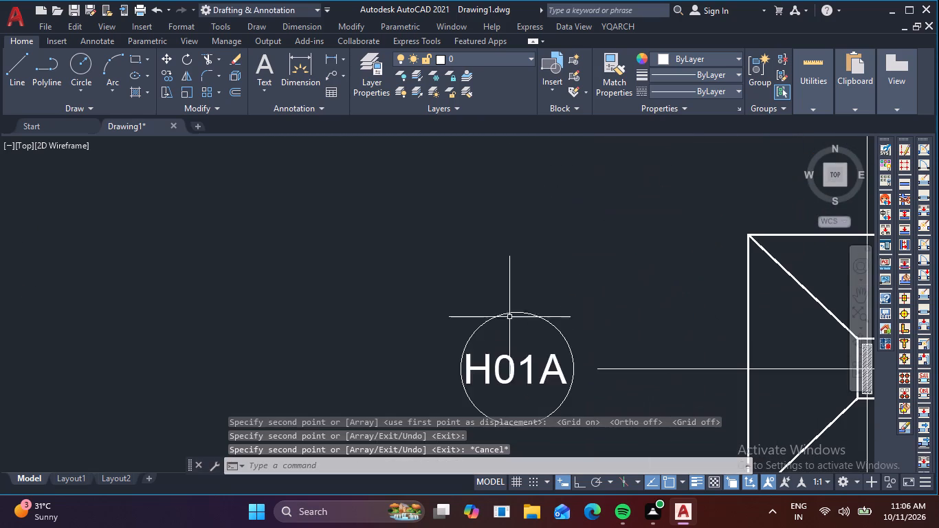
double_click(507, 379)
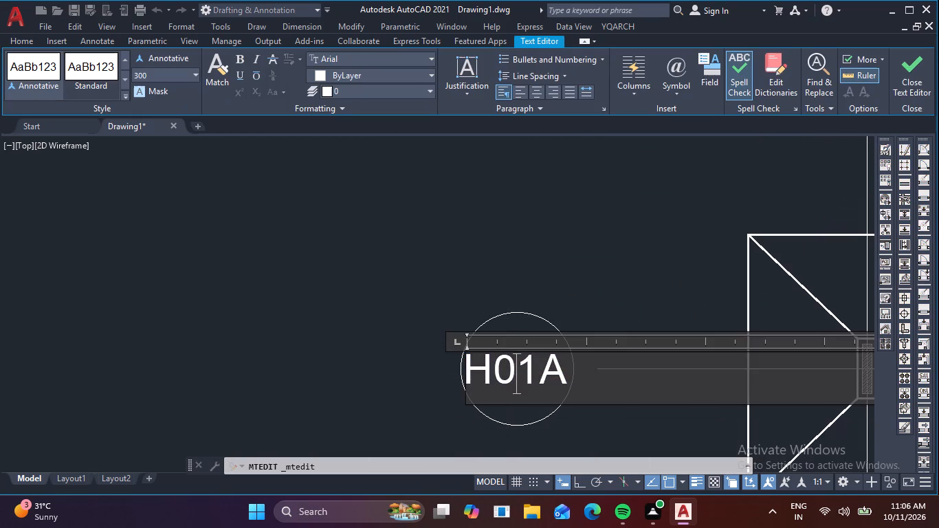
click(538, 371)
key(BackSpace)
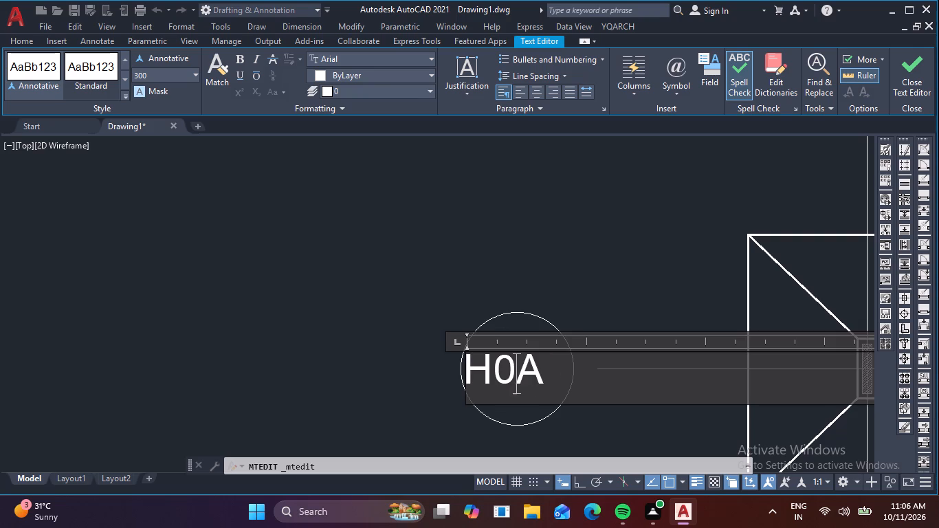
key(2)
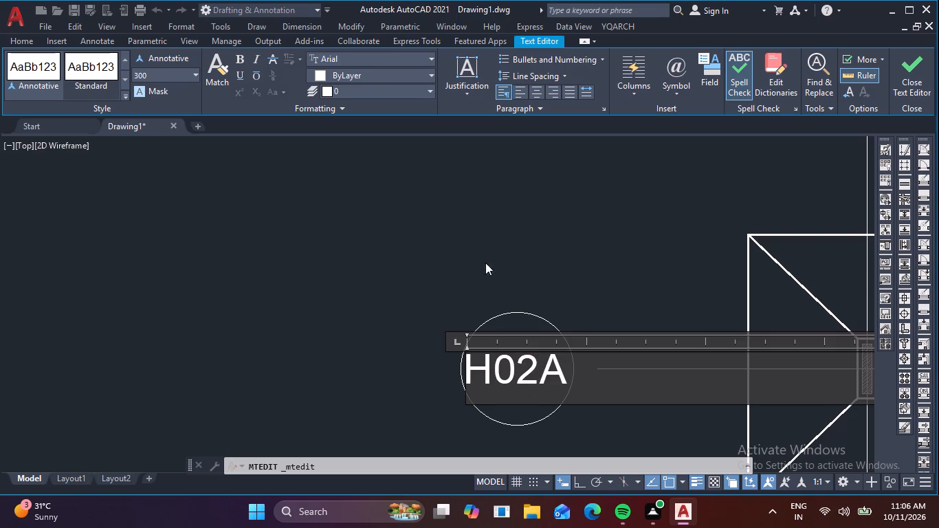
click(502, 262)
Change the label text above the second column of footings to V02.
scroll(544, 263, down, 2)
middle_drag(545, 263, 388, 414)
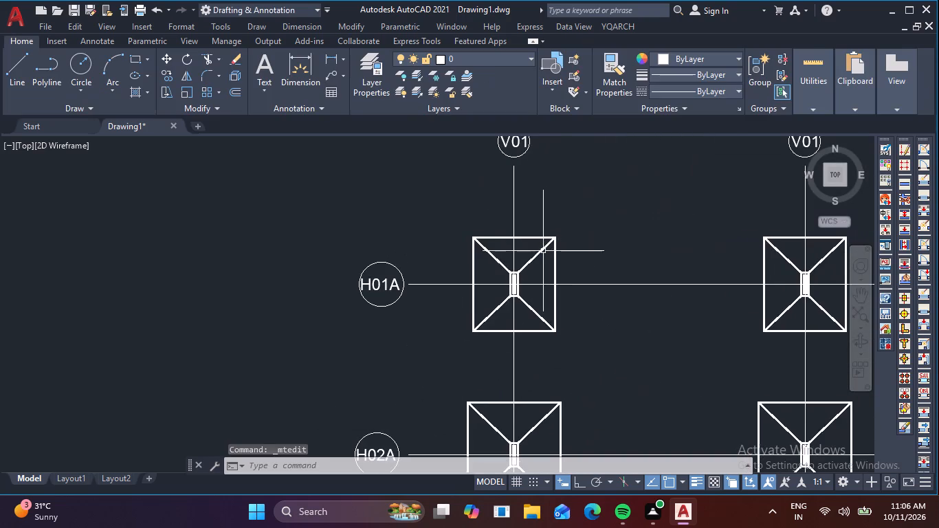
middle_drag(546, 248, 368, 313)
scroll(575, 243, up, 3)
scroll(590, 240, down, 2)
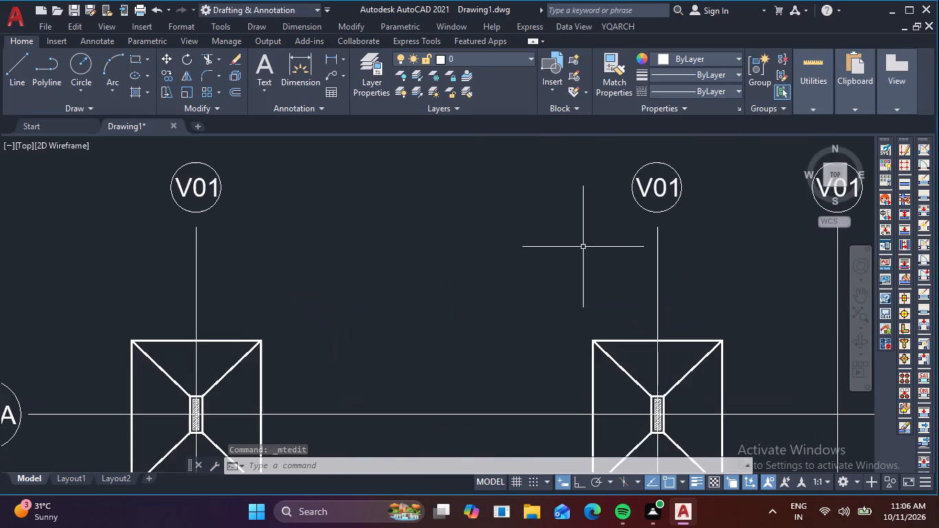
middle_drag(570, 259, 441, 309)
scroll(522, 247, up, 1)
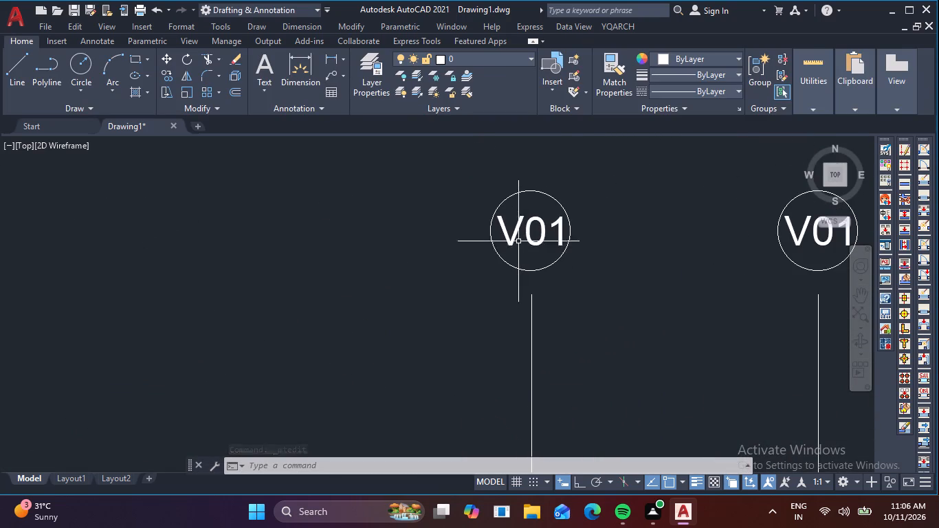
double_click(516, 233)
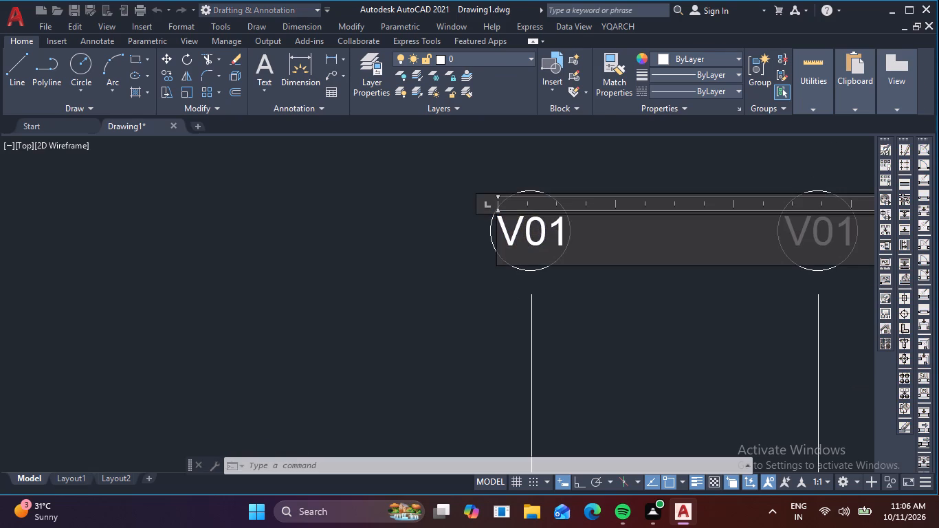
click(572, 234)
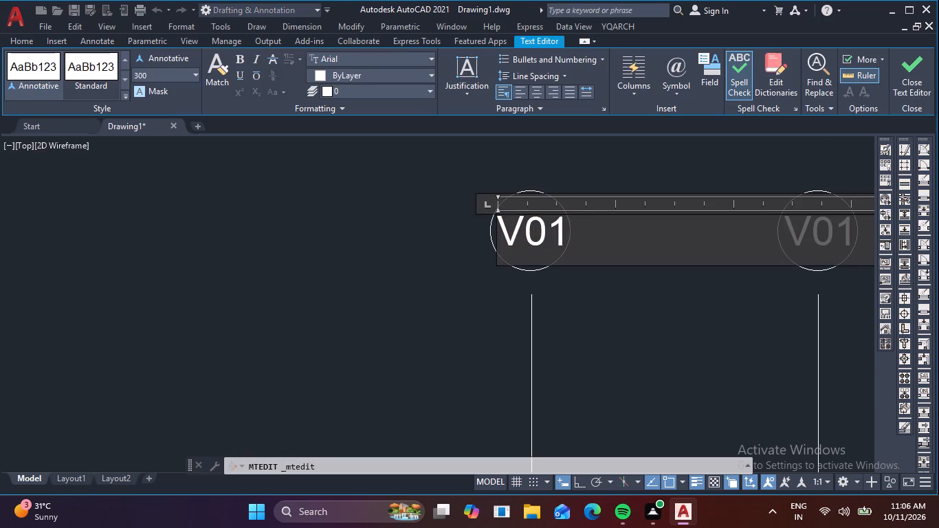
key(BackSpace)
key(2)
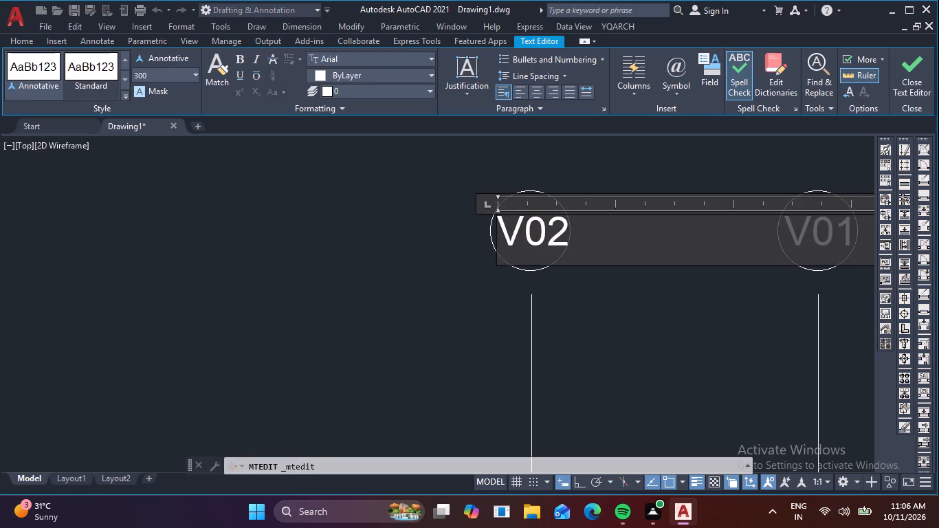
click(624, 325)
Delete the circled V01 label above the intermediate vertical grid line between the second and third footing columns.
scroll(640, 323, down, 2)
middle_drag(647, 324, 576, 318)
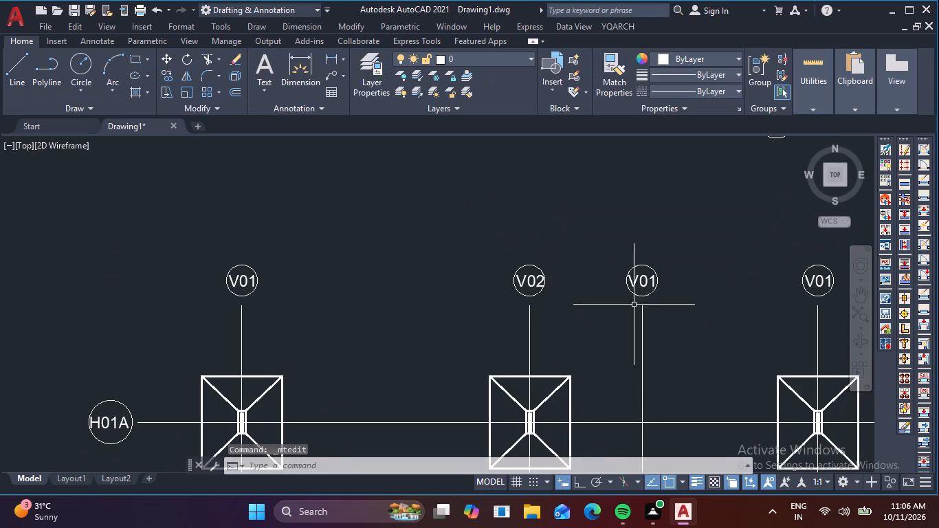
scroll(650, 301, up, 2)
click(679, 294)
click(563, 179)
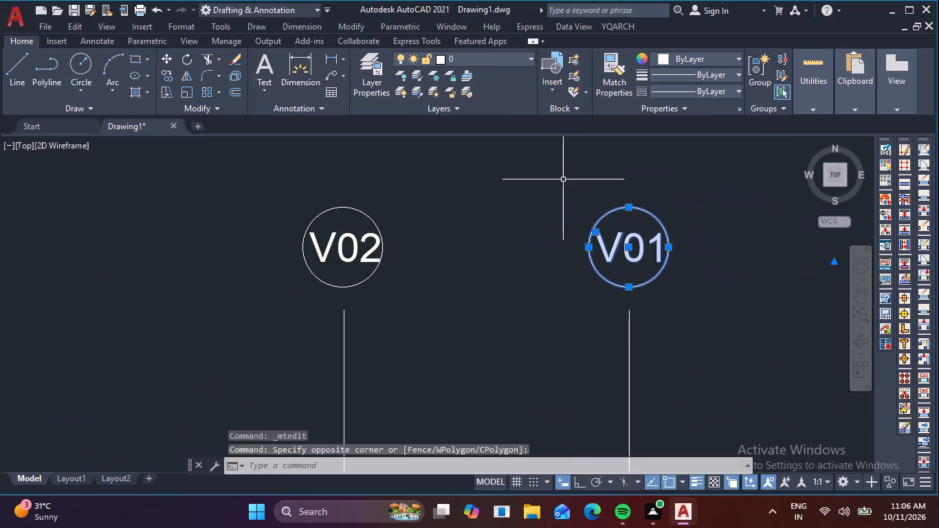
key(Delete)
Change the label text above the third column of footings to V03.
scroll(582, 206, down, 3)
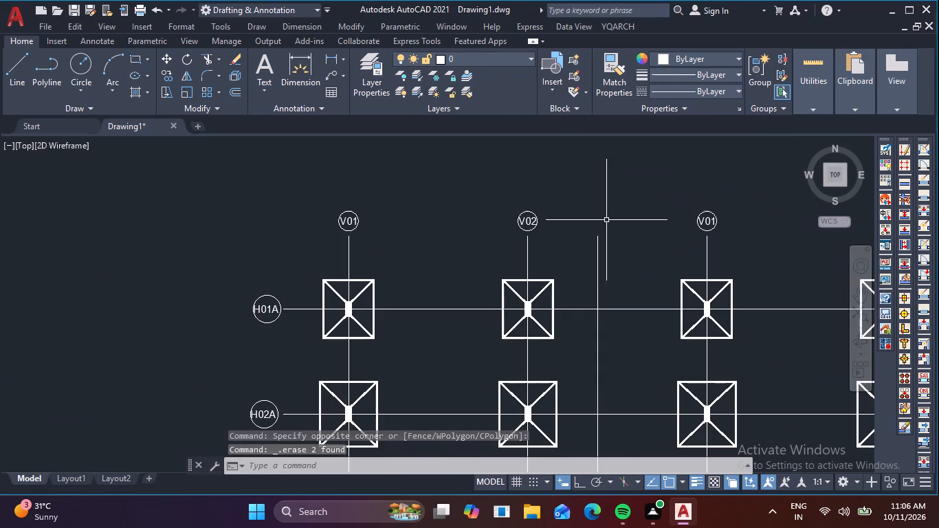
scroll(710, 236, up, 2)
middle_drag(685, 242, 566, 249)
scroll(626, 179, up, 2)
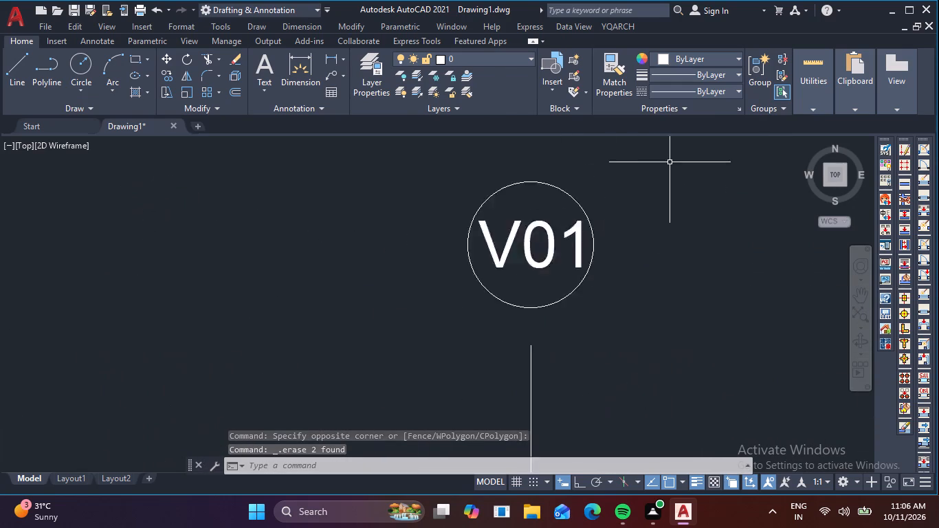
scroll(670, 162, up, 1)
double_click(483, 290)
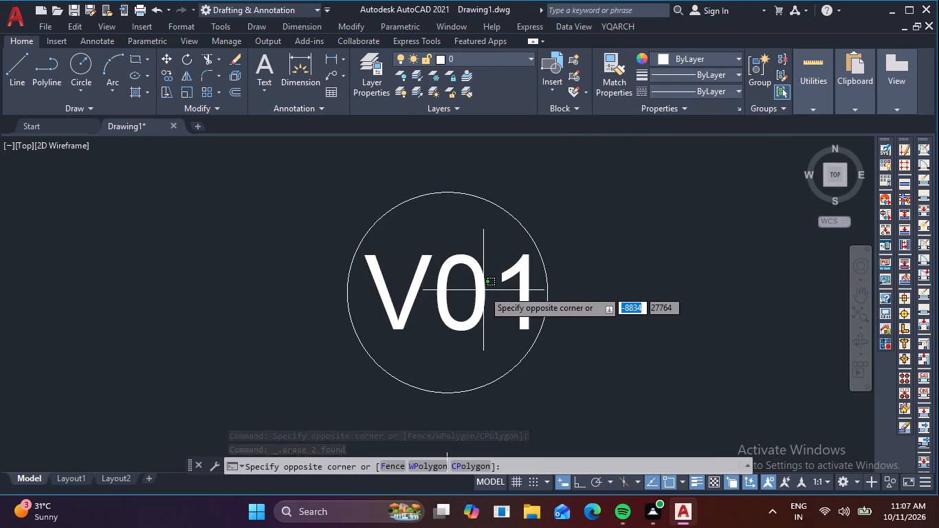
double_click(524, 286)
double_click(529, 274)
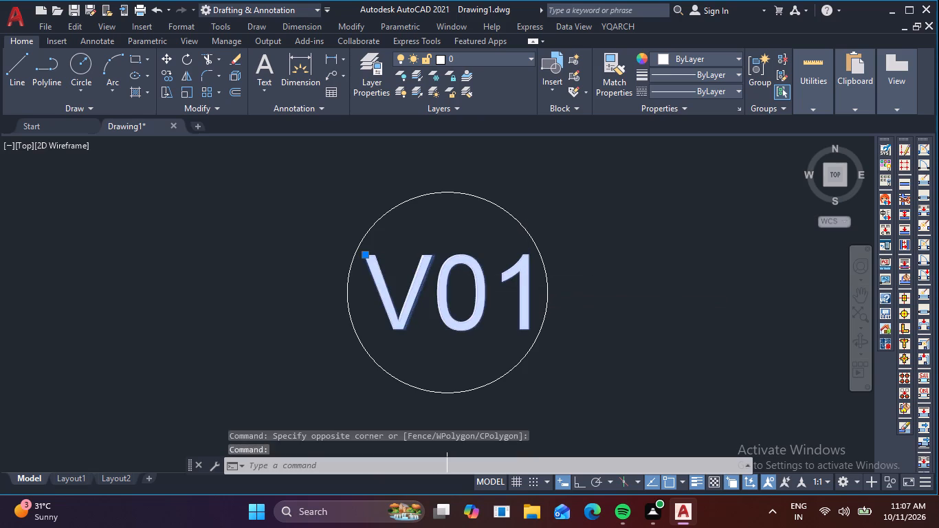
key(BackSpace)
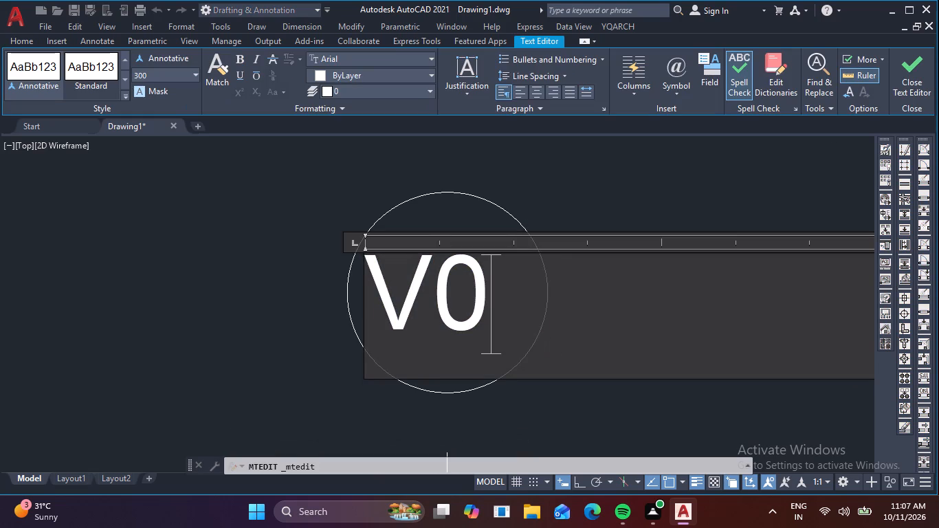
key(3)
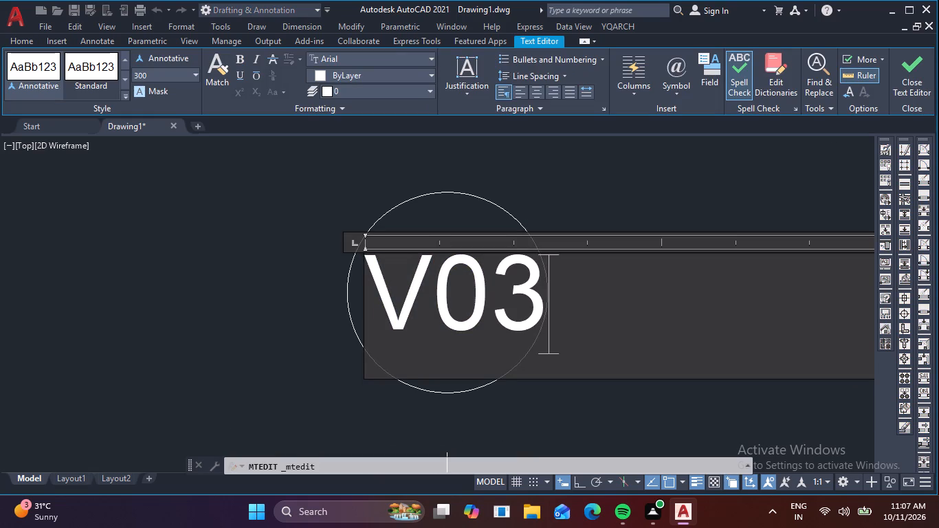
click(608, 169)
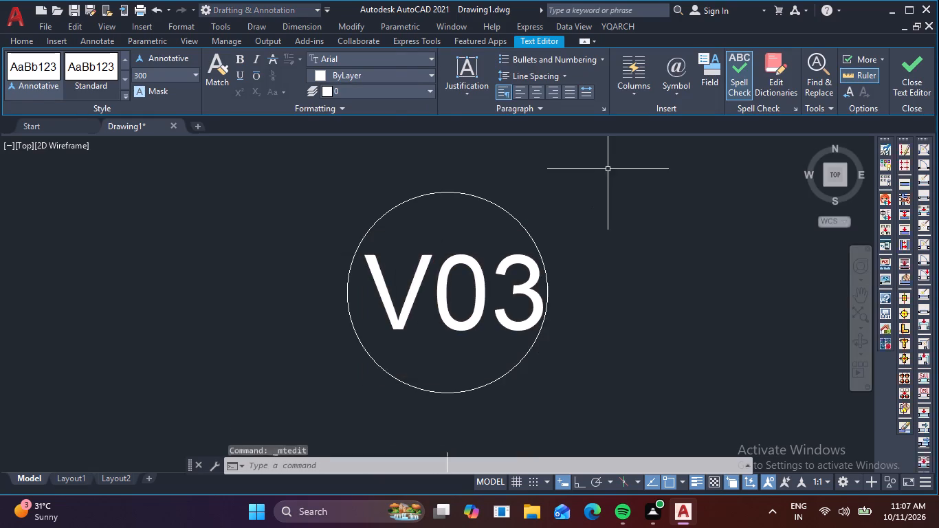
Change the label text above the fourth column of footings to V04.
scroll(607, 173, down, 2)
middle_drag(634, 220, 306, 261)
scroll(396, 254, down, 1)
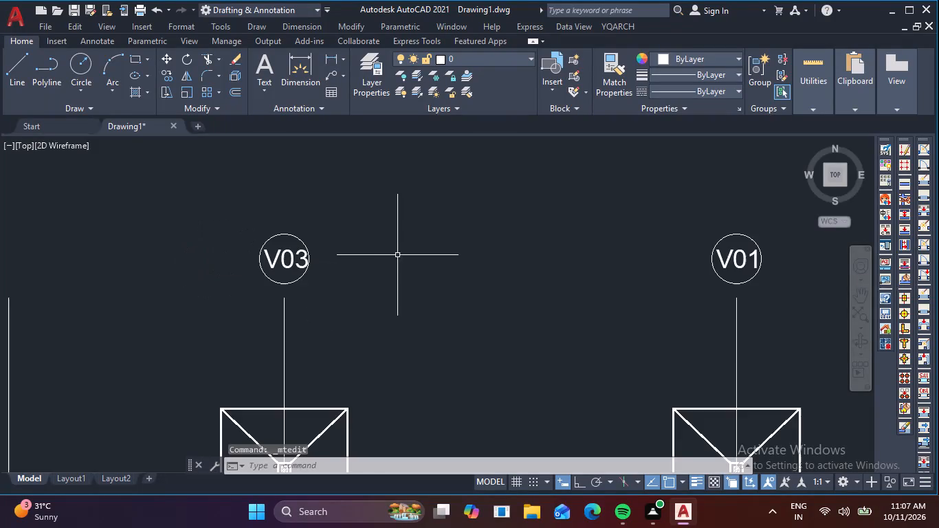
middle_drag(684, 241, 356, 242)
scroll(419, 255, up, 3)
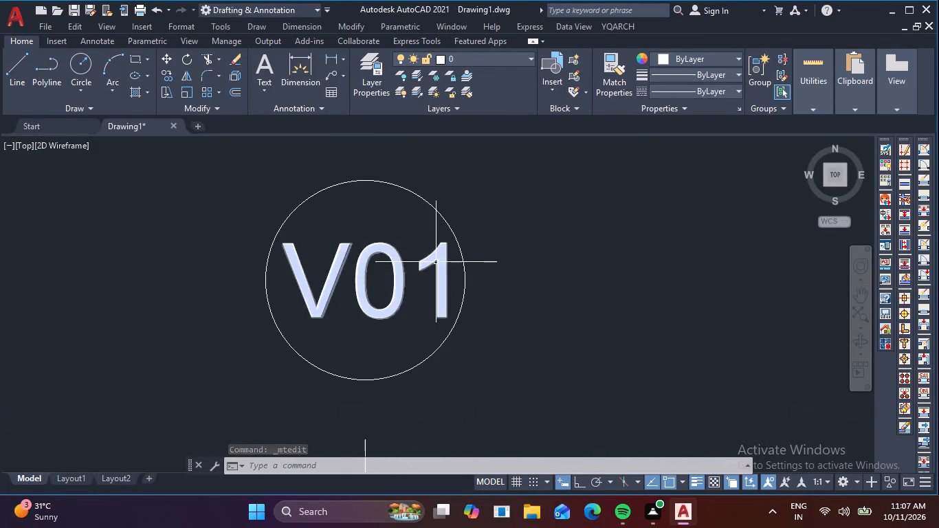
double_click(437, 262)
click(468, 271)
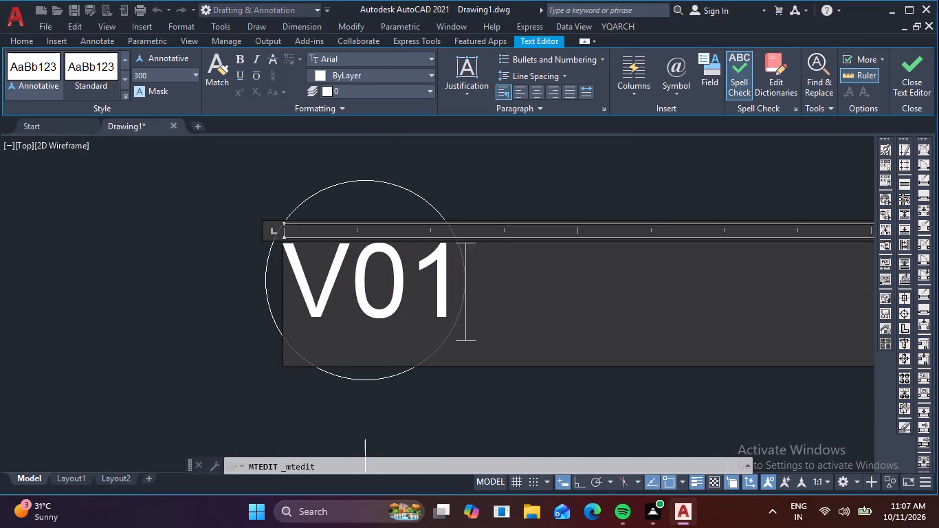
key(BackSpace)
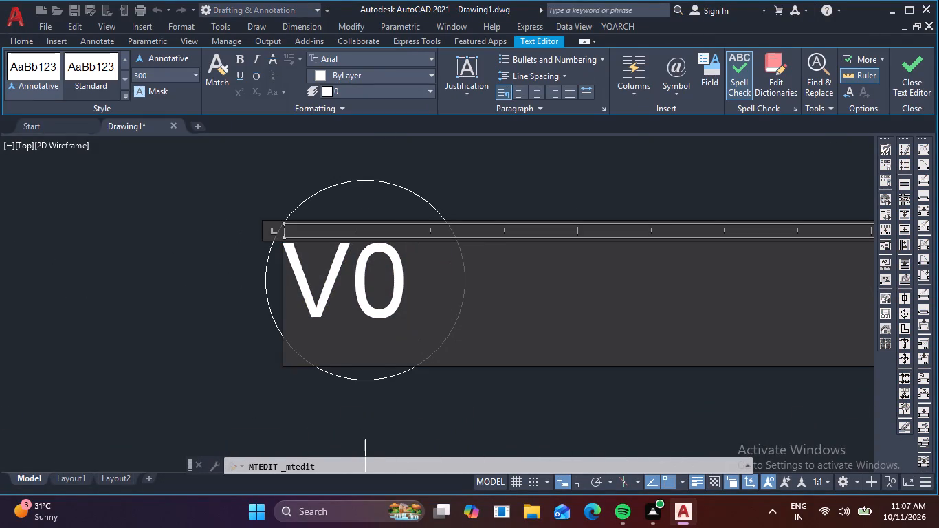
key(4)
click(528, 151)
Change the label text above the fifth column of footings to V05.
scroll(534, 169, down, 2)
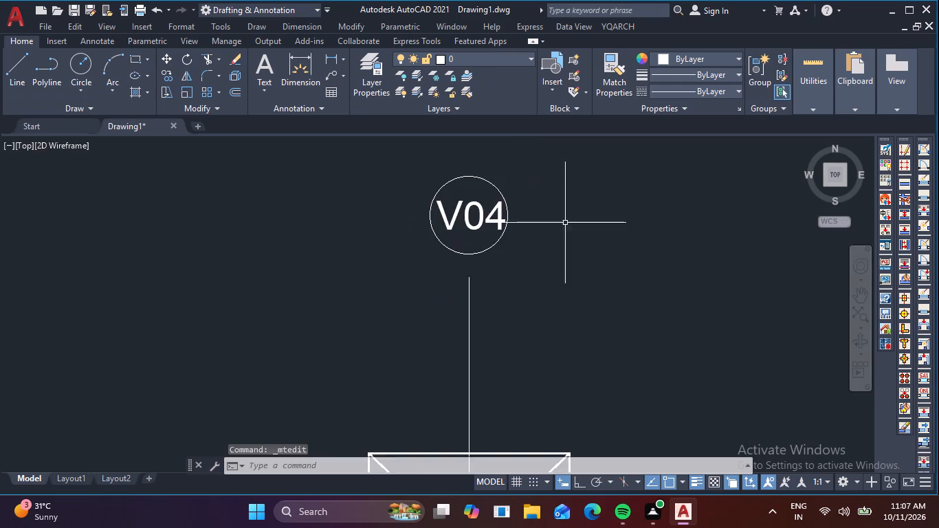
middle_drag(597, 241, 228, 335)
scroll(285, 318, down, 2)
middle_drag(431, 345, 286, 303)
scroll(398, 340, up, 1)
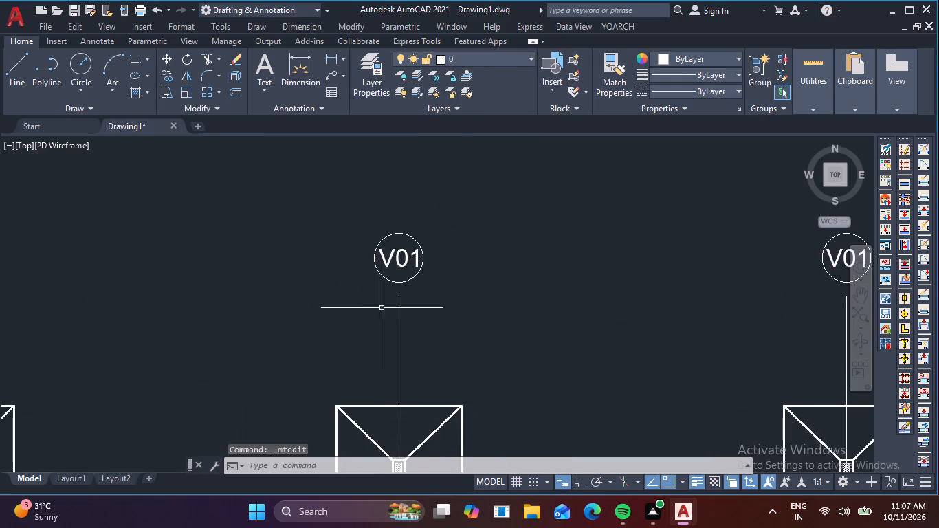
scroll(406, 269, up, 3)
double_click(446, 234)
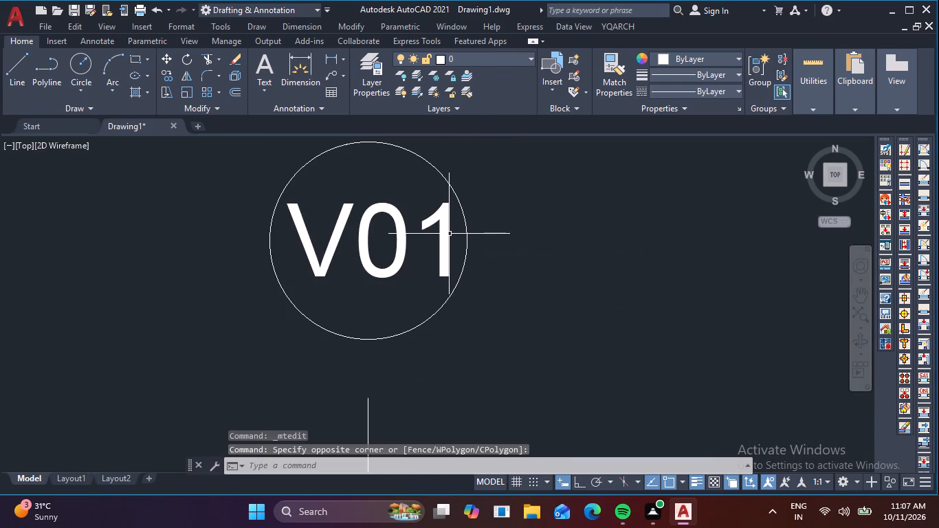
double_click(439, 219)
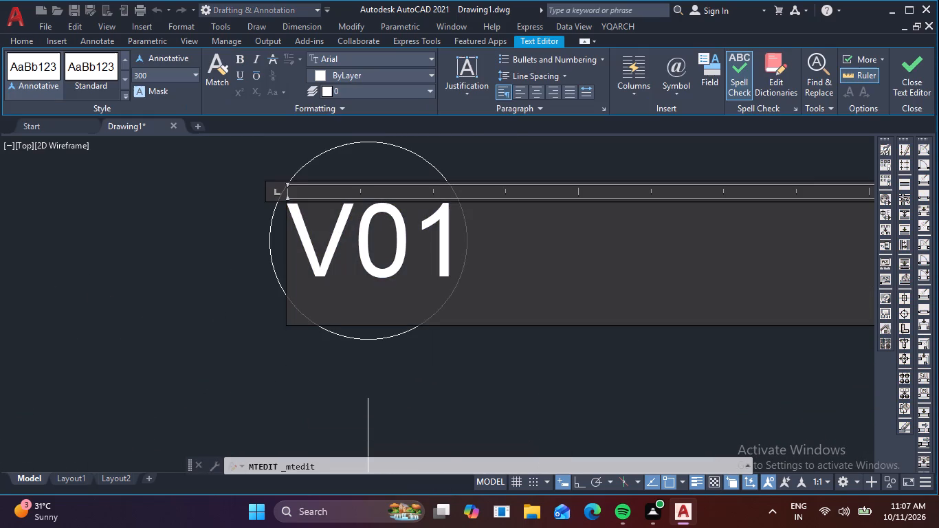
key(BackSpace)
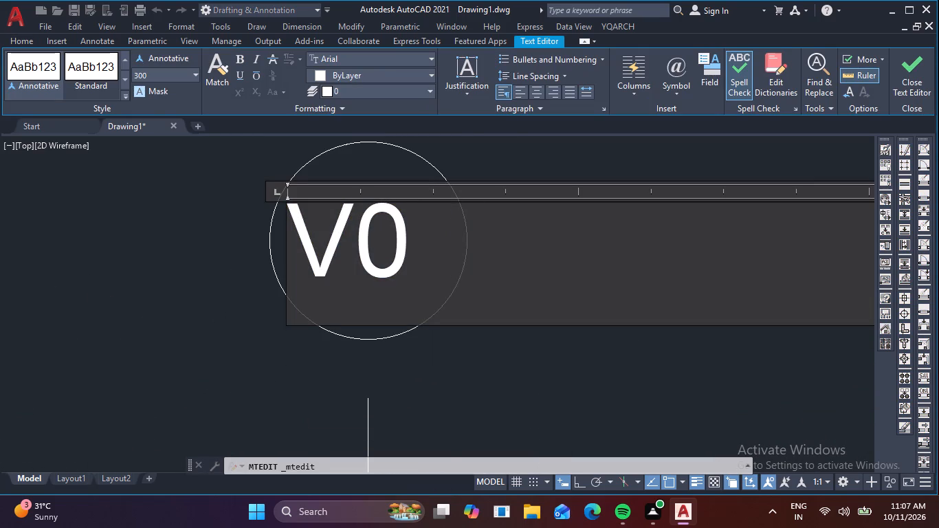
key(5)
click(541, 151)
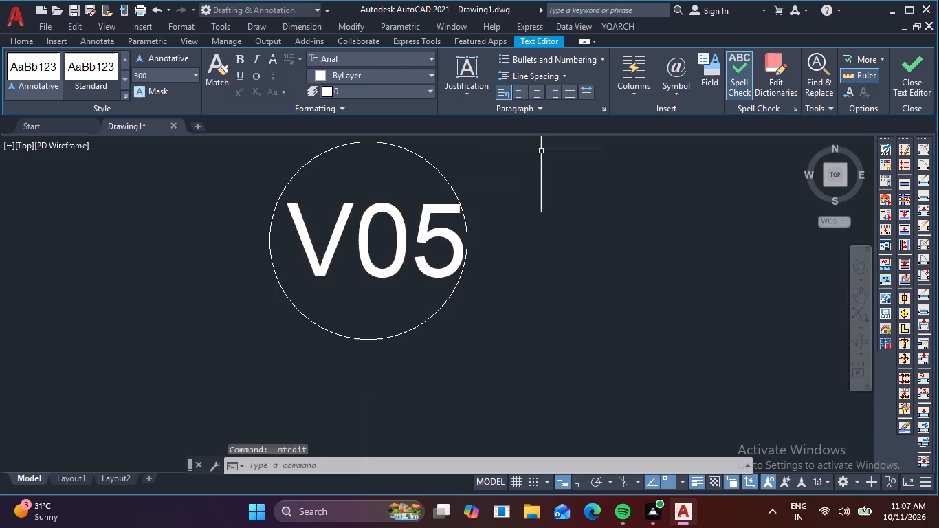
Change the label text above the sixth column of footings to V06.
scroll(561, 218, down, 3)
middle_drag(617, 247, 195, 317)
scroll(575, 287, up, 3)
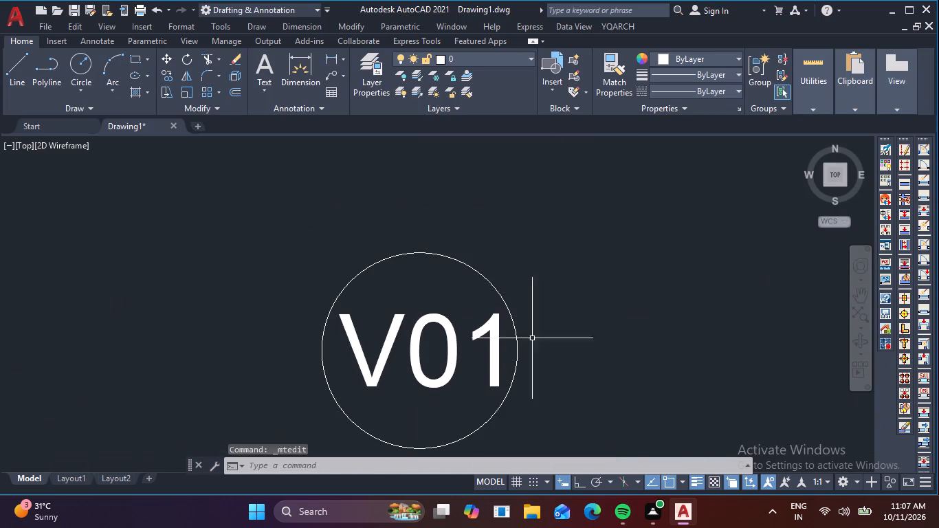
double_click(496, 345)
double_click(492, 324)
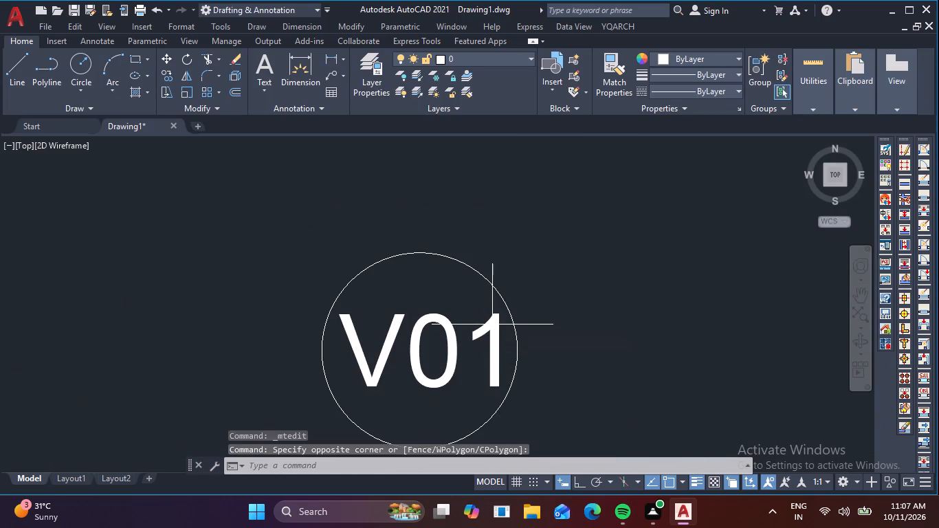
double_click(395, 327)
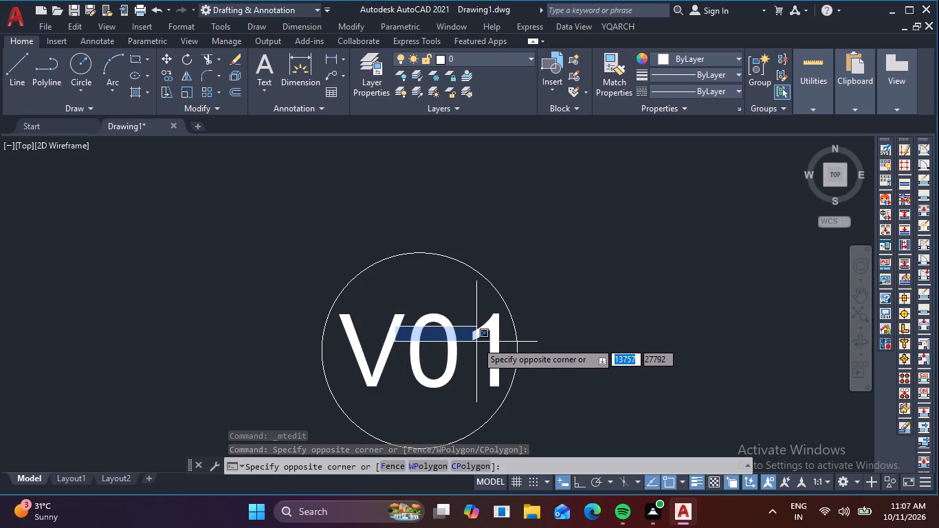
click(477, 339)
double_click(489, 328)
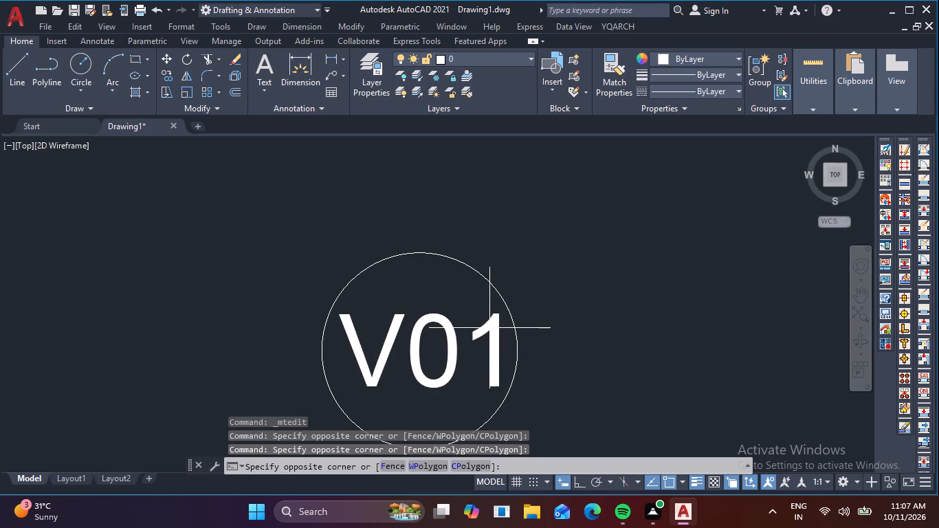
triple_click(483, 327)
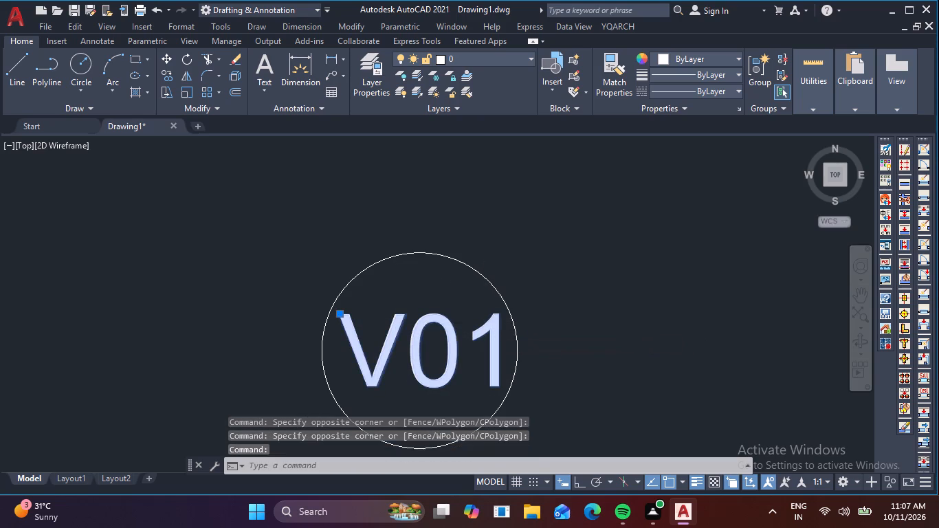
click(517, 327)
key(BackSpace)
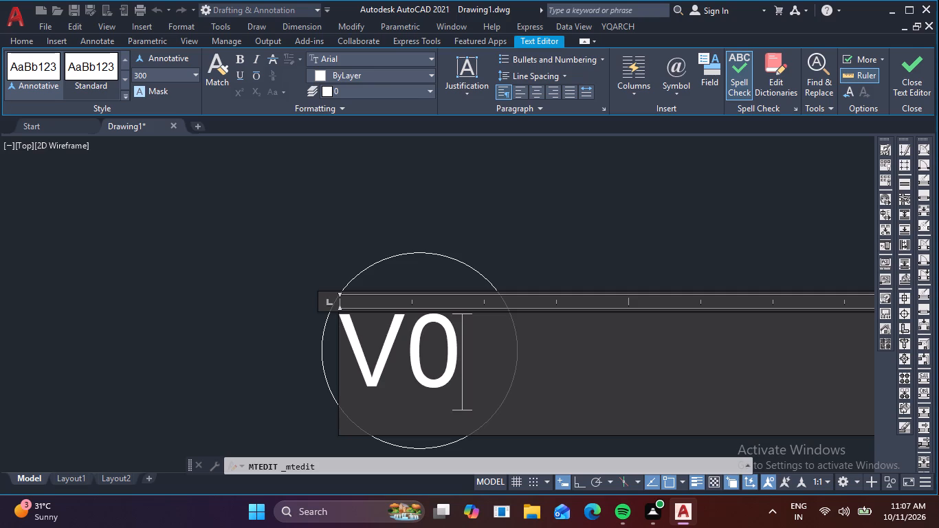
scroll(514, 339, down, 1)
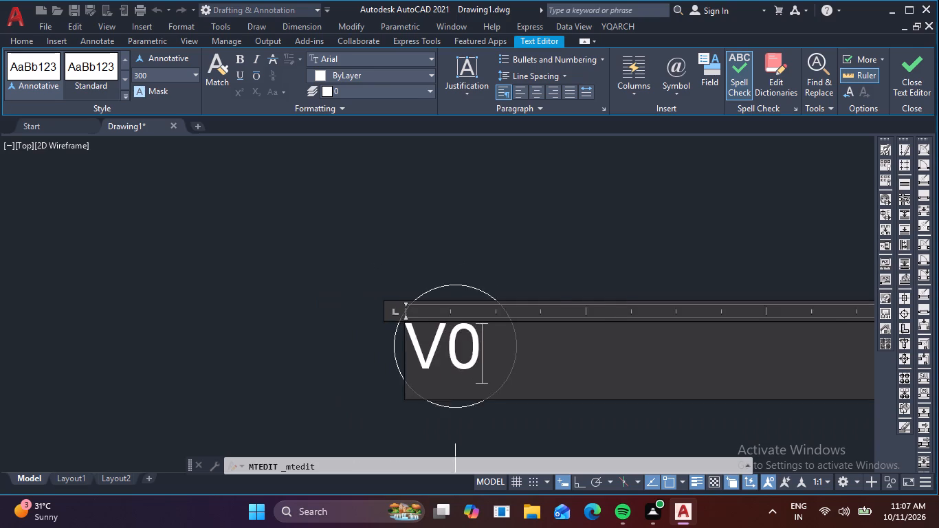
scroll(514, 339, down, 2)
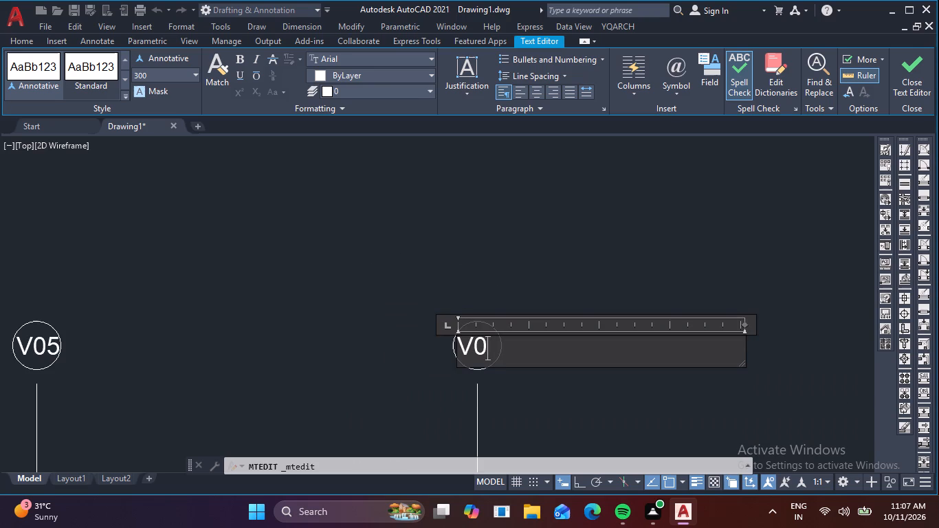
key(6)
click(562, 245)
Modify the Standard dimension style so its linear dimensions use a precision of 0.
scroll(567, 252, down, 3)
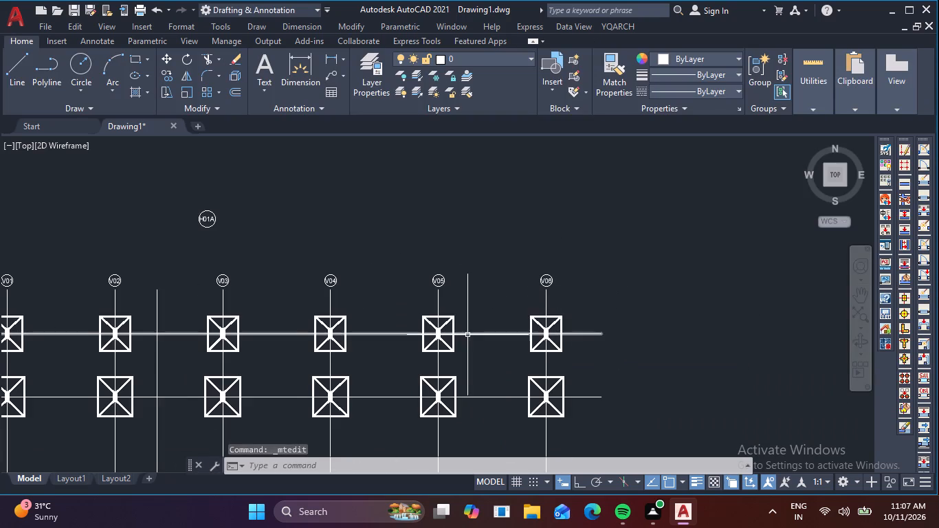
middle_drag(469, 324, 566, 234)
scroll(566, 234, up, 1)
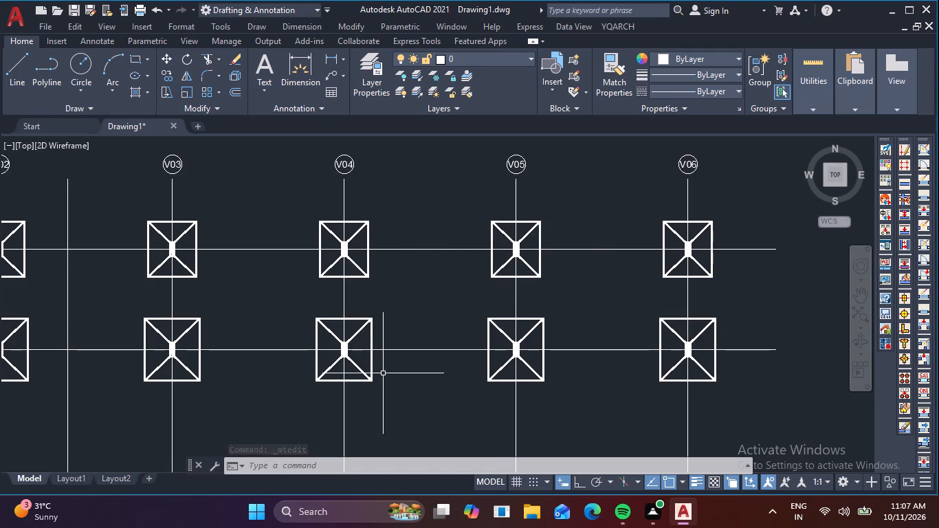
key(Escape)
key(Escape)
text(D)
key(space)
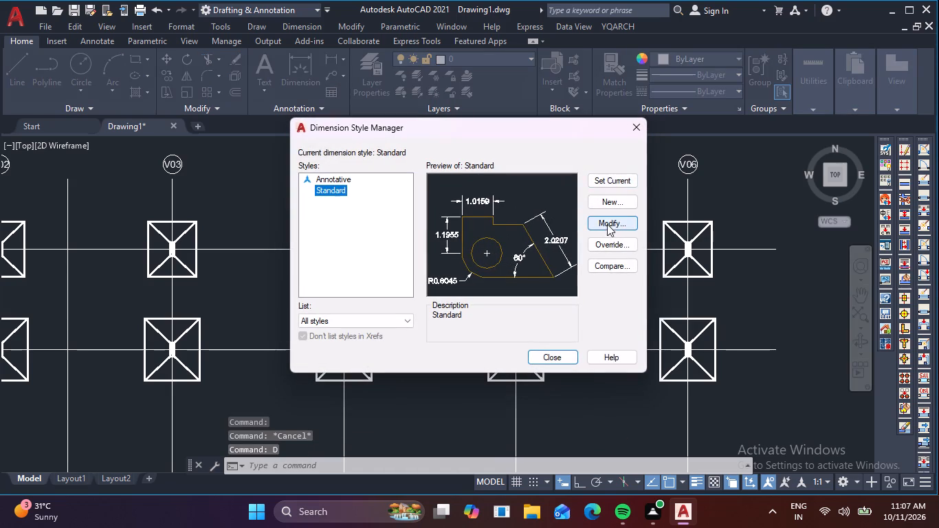
click(610, 221)
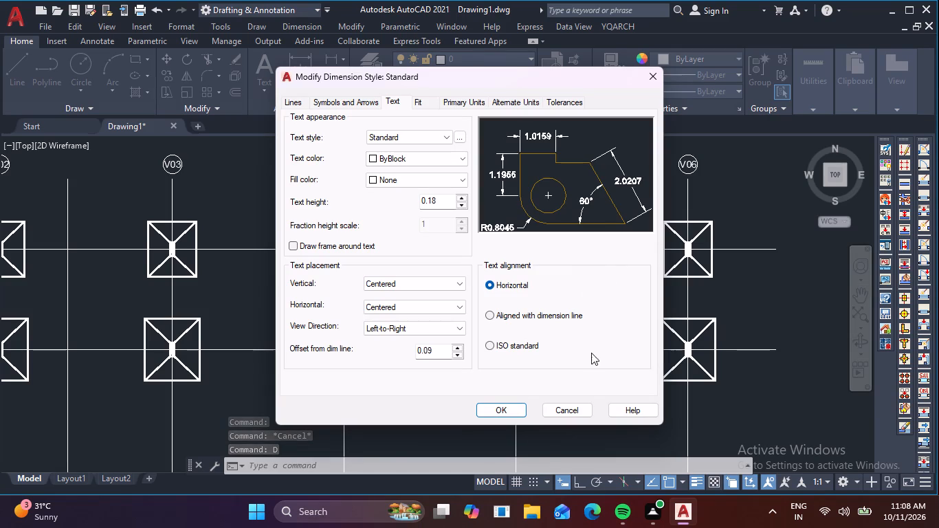
click(477, 101)
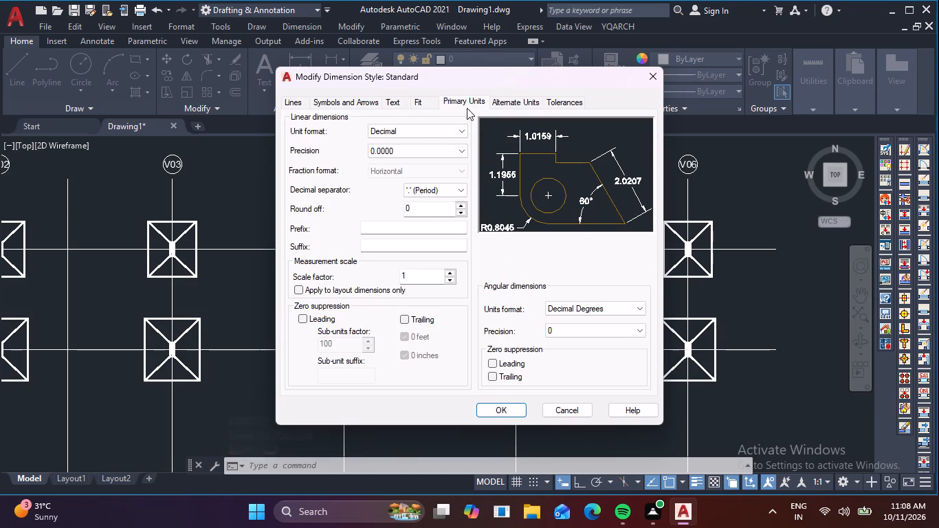
click(459, 153)
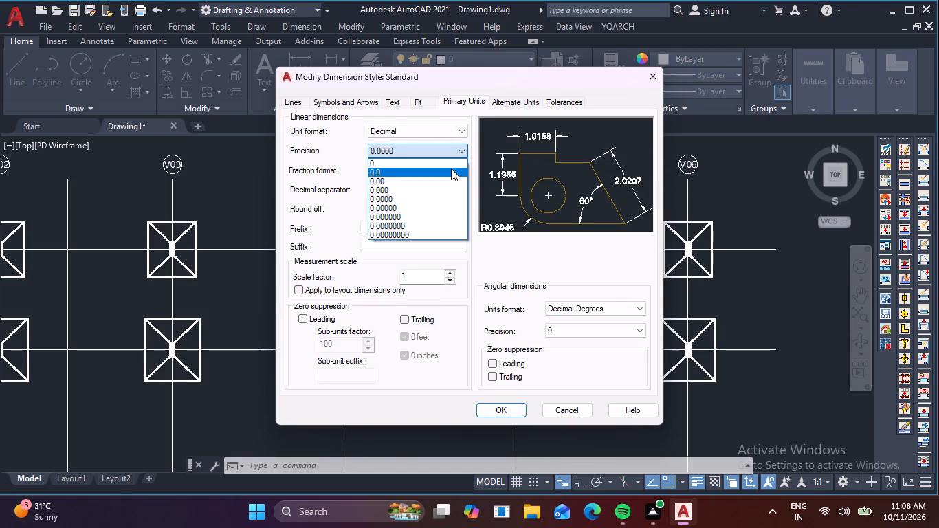
click(451, 168)
click(459, 147)
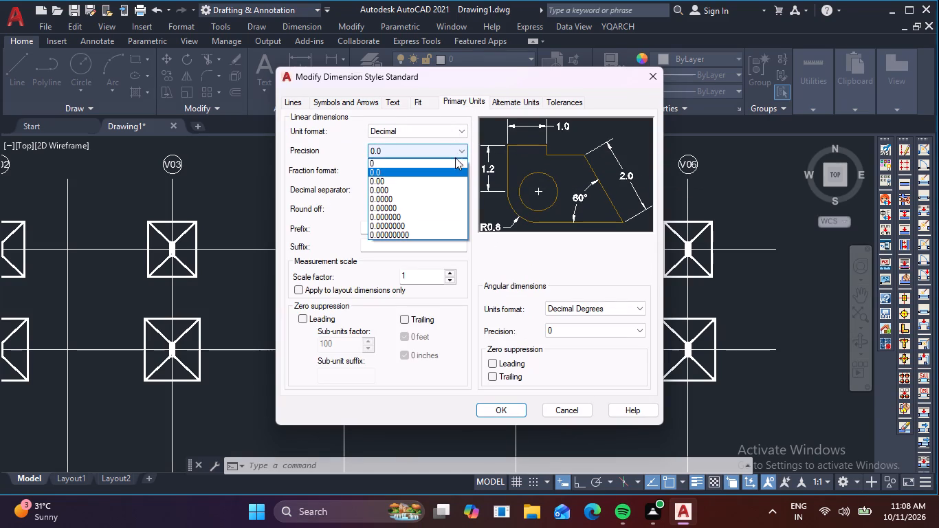
click(454, 164)
Set the Standard dimension style's text height to 200 and its arrow size to 150.
click(390, 104)
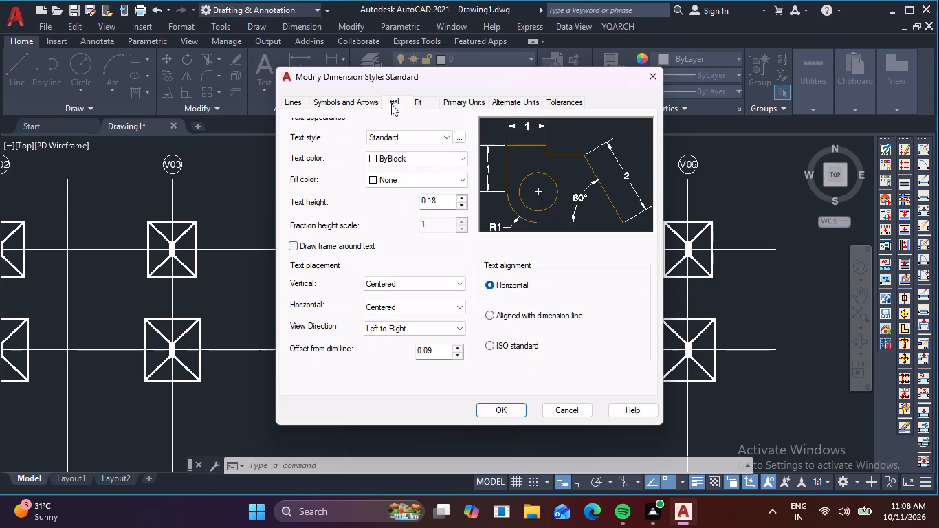
drag(441, 201, 399, 209)
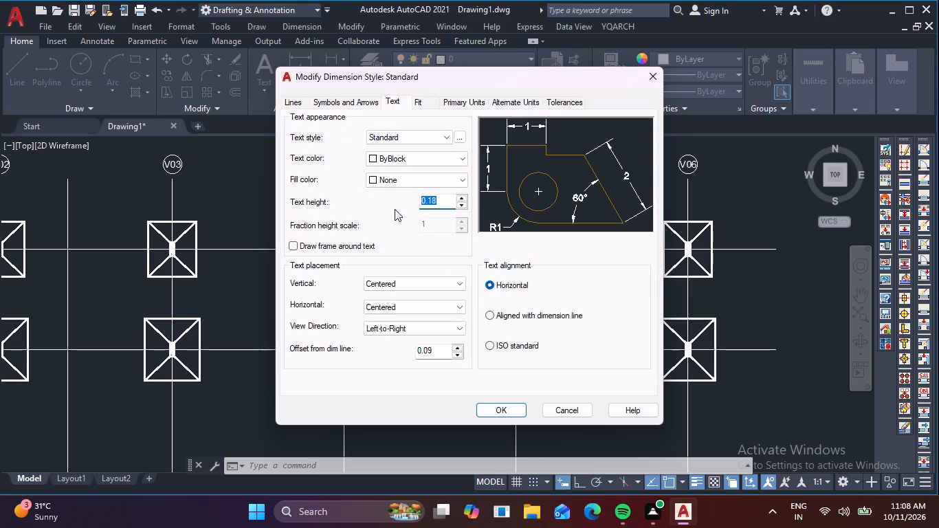
key(2)
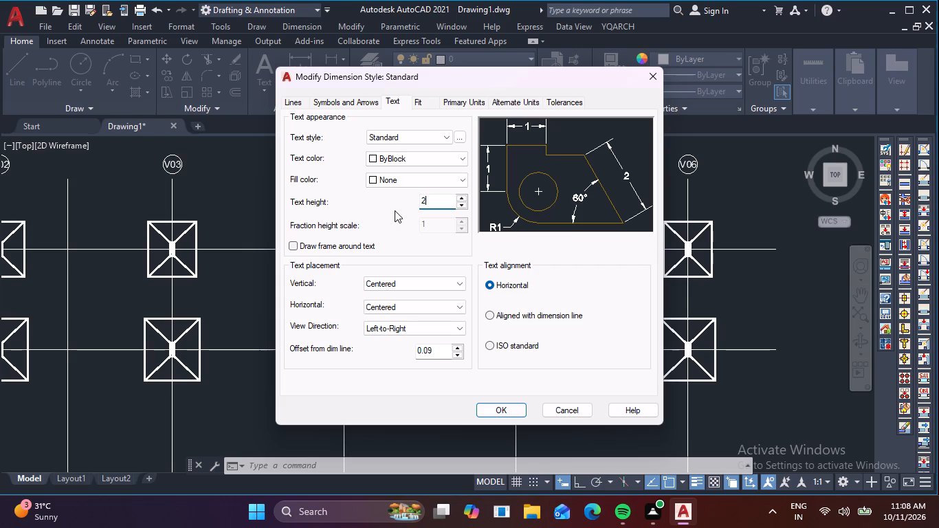
text(00)
click(290, 101)
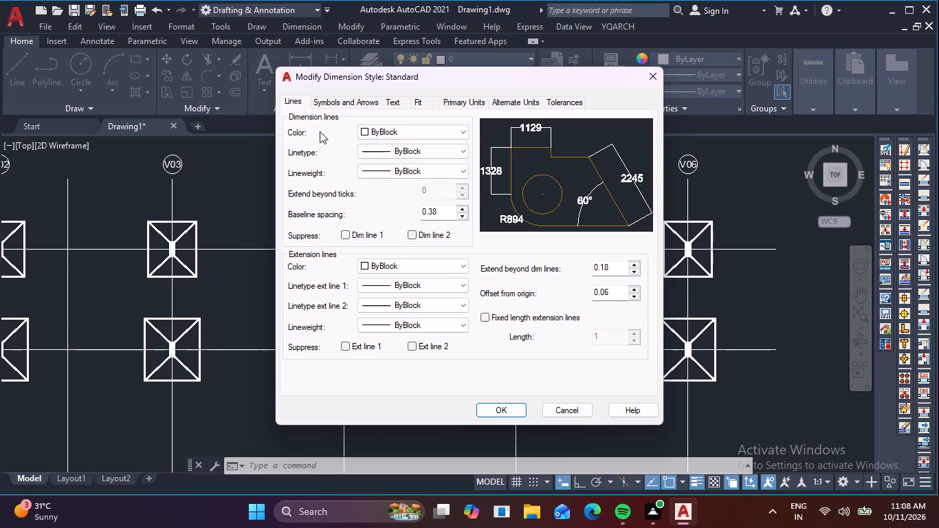
click(351, 99)
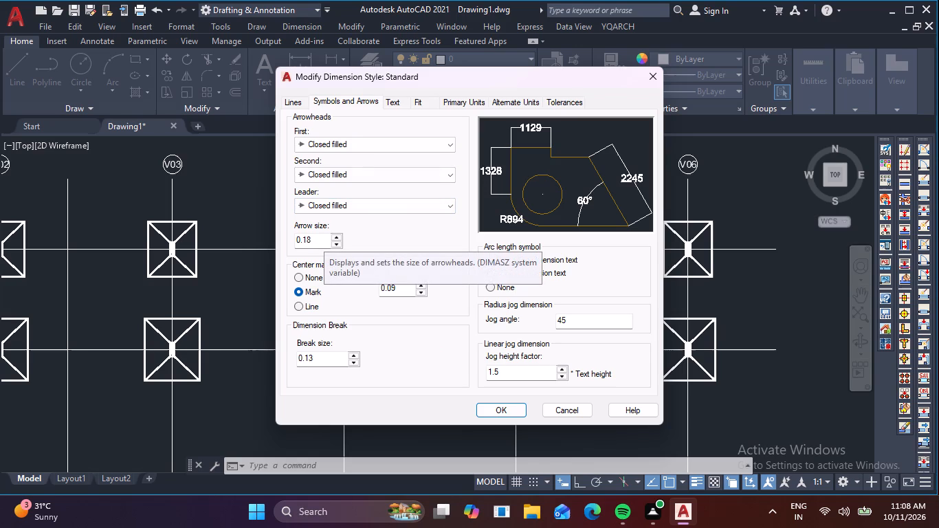
drag(321, 241, 260, 235)
text(150)
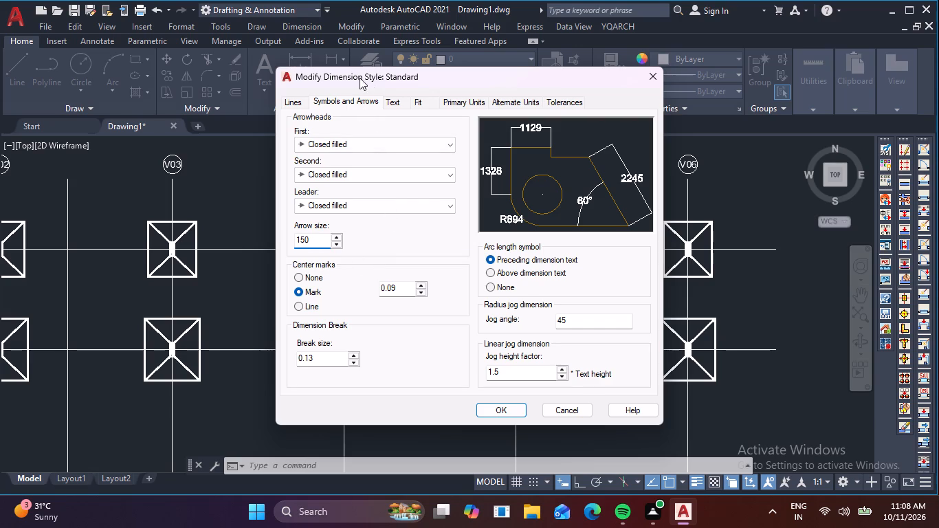
Set the Standard dimension style's text alignment to Aligned with dimension line.
click(399, 104)
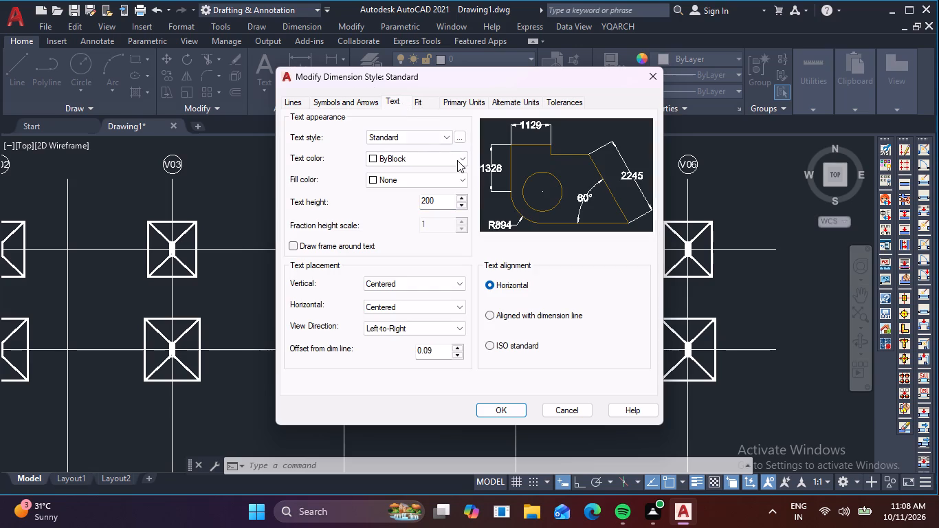
click(495, 318)
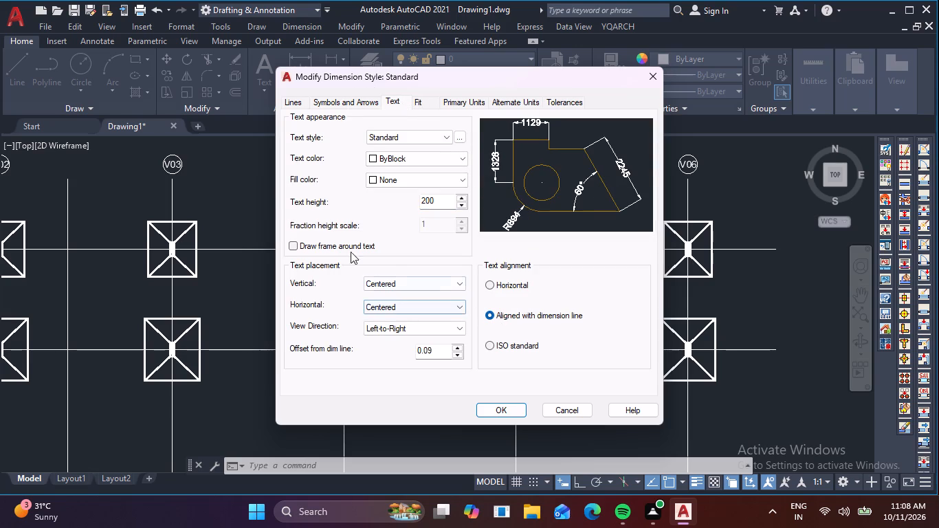
Turn on fixed length extension lines in the Standard dimension style and make the style current.
click(355, 100)
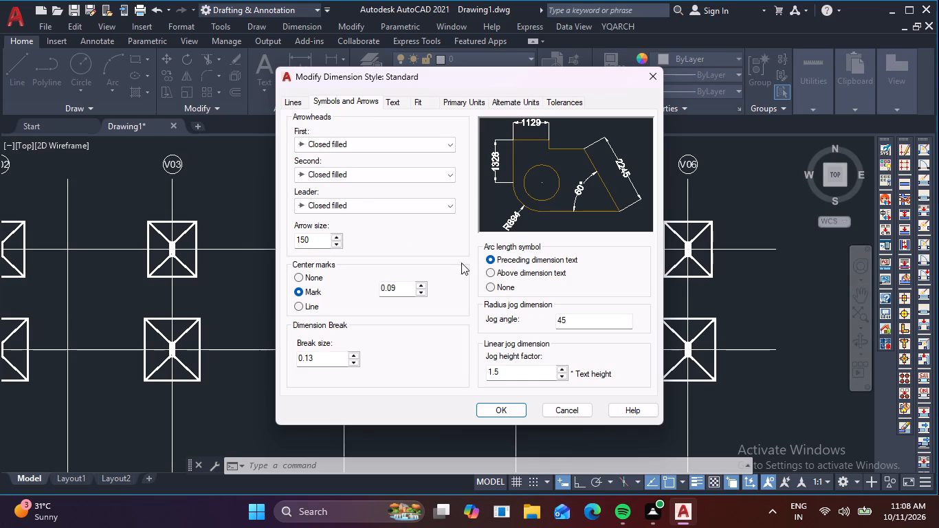
click(295, 104)
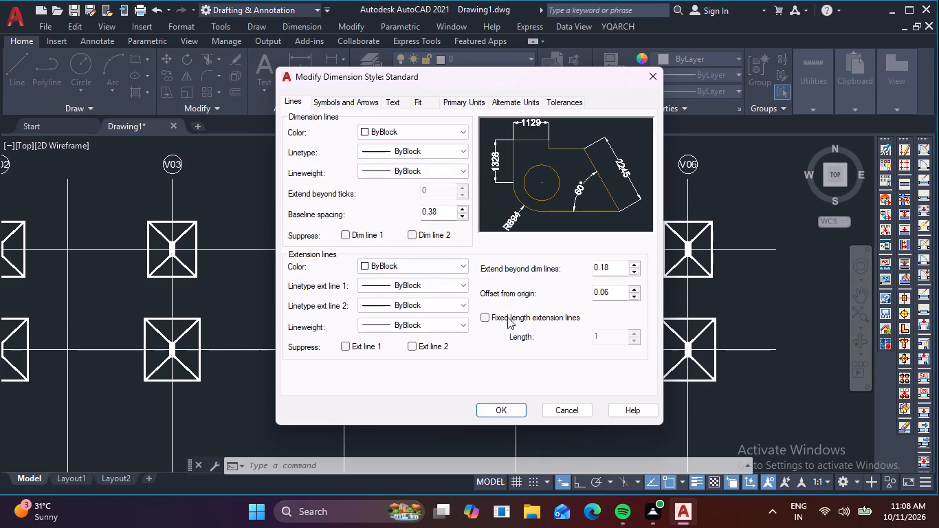
click(487, 317)
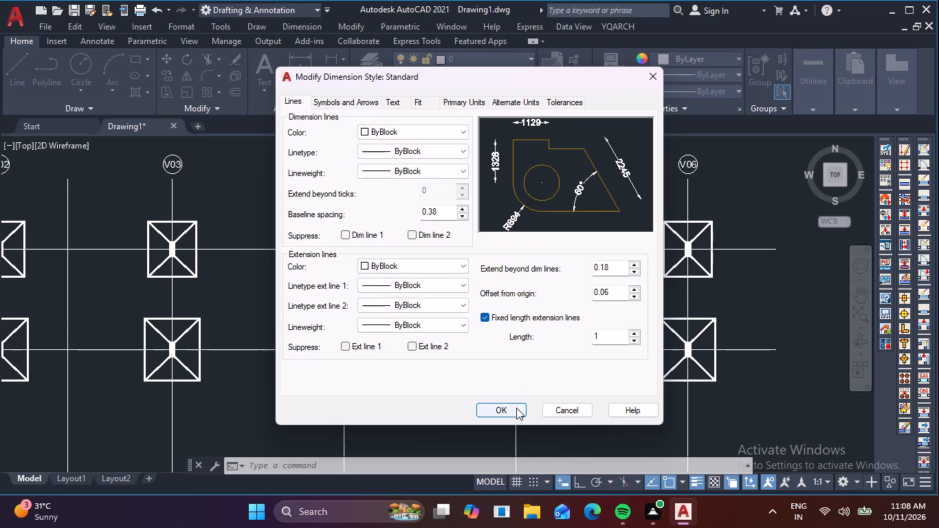
click(516, 408)
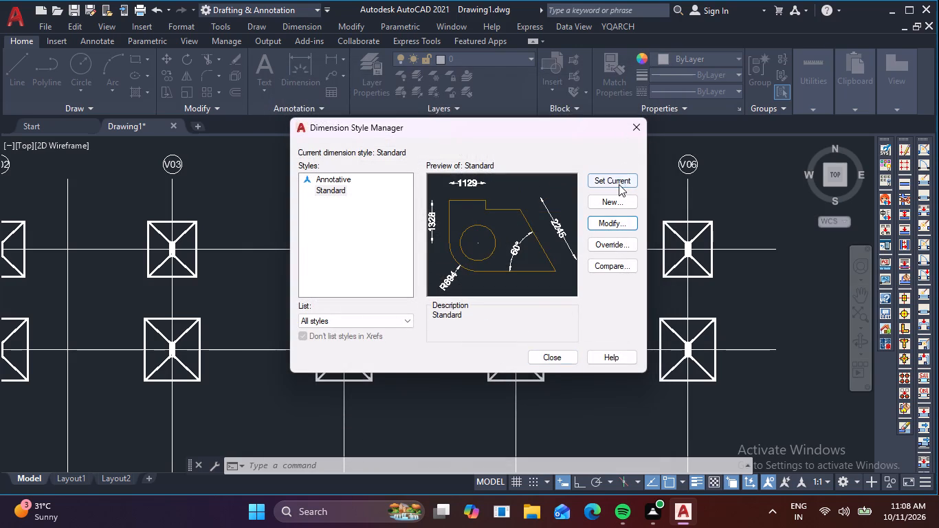
click(619, 185)
click(543, 359)
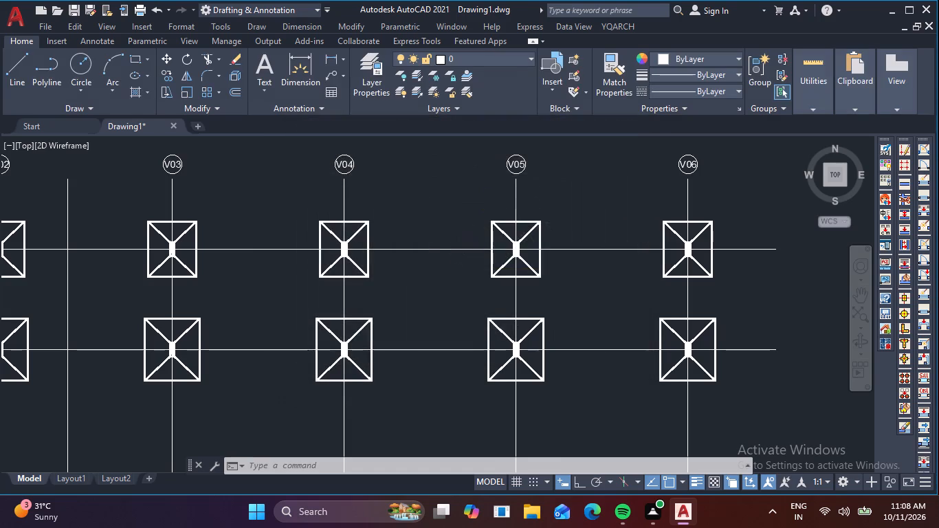
Add a linear dimension between grid lines V01 and V02, just above the top row of footings.
scroll(417, 286, down, 2)
scroll(255, 272, up, 3)
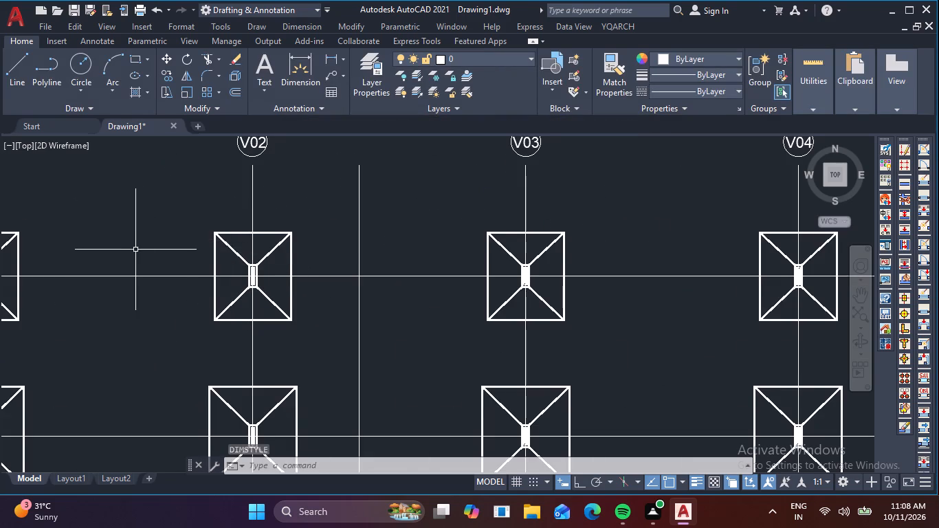
middle_drag(265, 265, 403, 283)
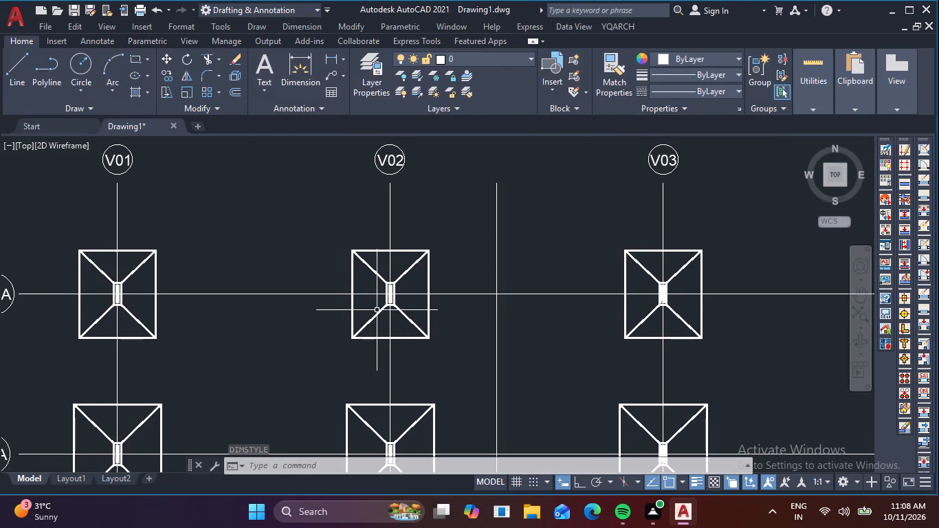
text(DLI)
key(space)
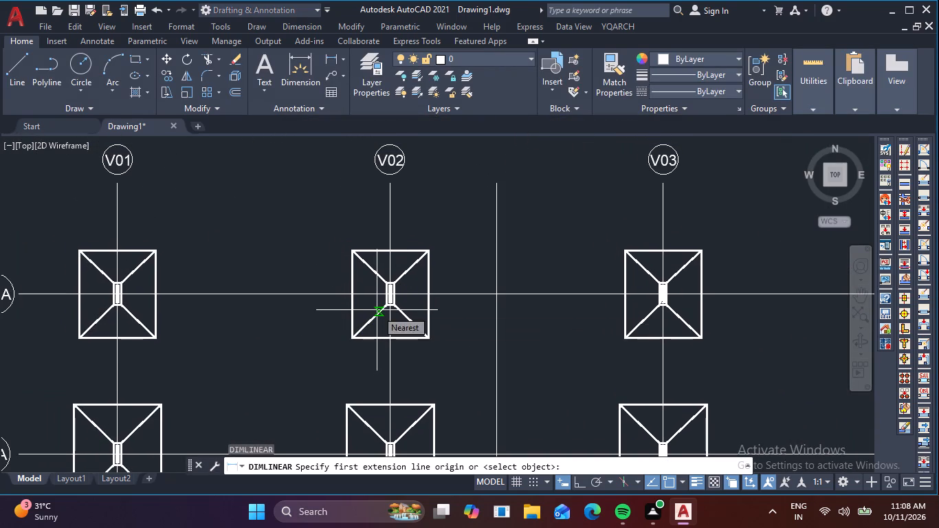
click(118, 225)
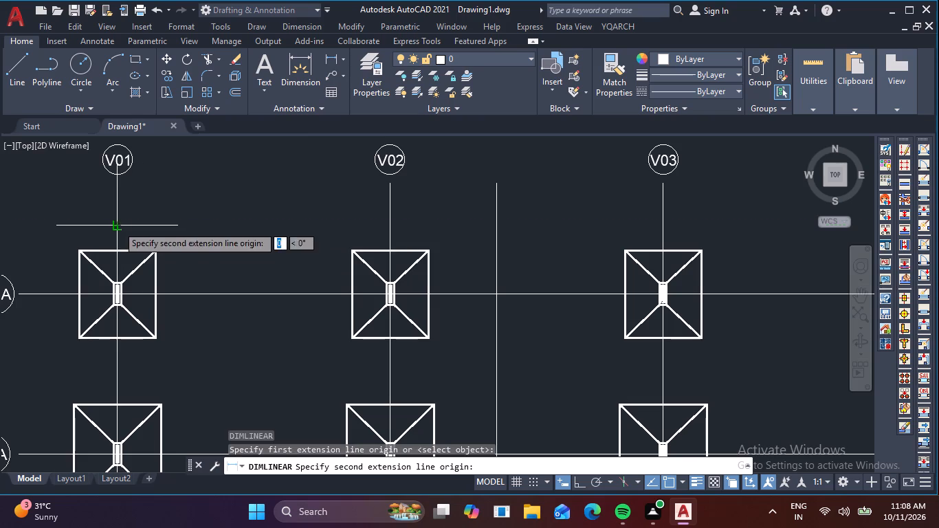
click(388, 223)
click(384, 215)
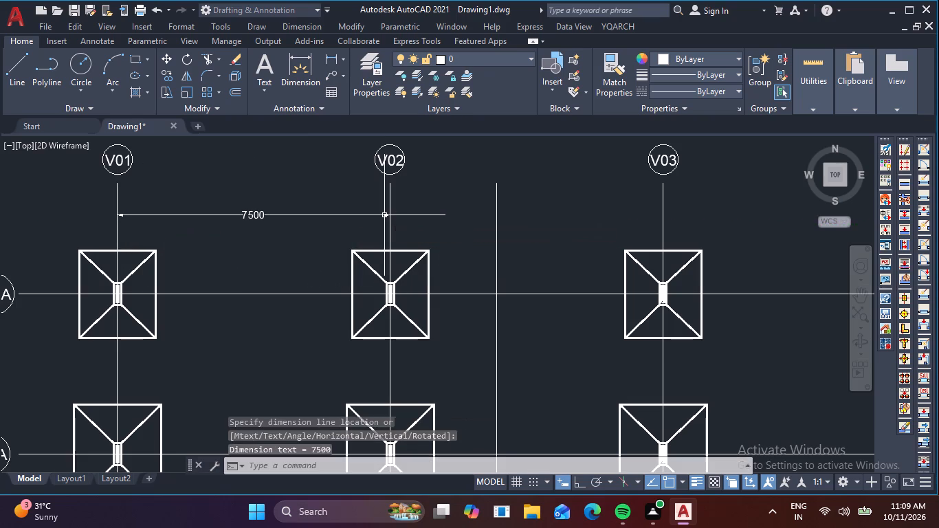
Add a linear dimension from grid line V02 to the unlabelled vertical line between V02 and V03, level with the V01–V02 dimension.
key(space)
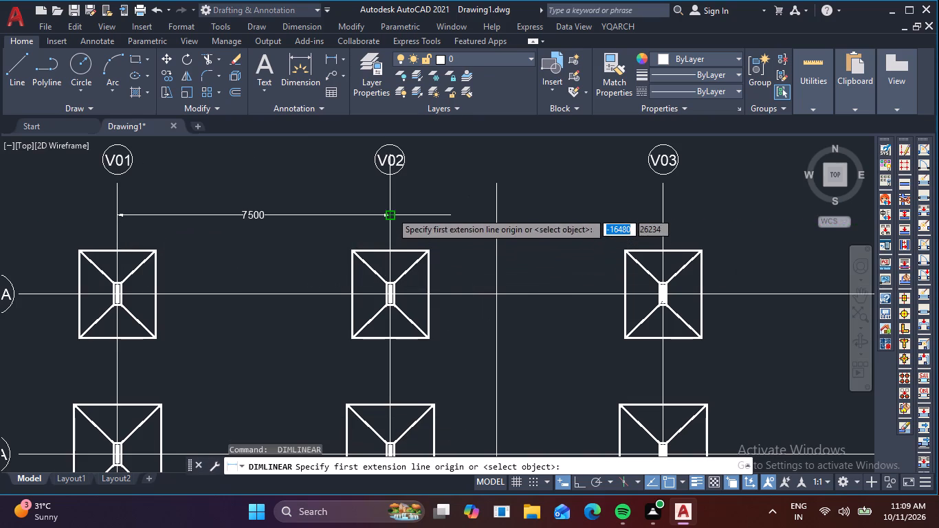
click(391, 212)
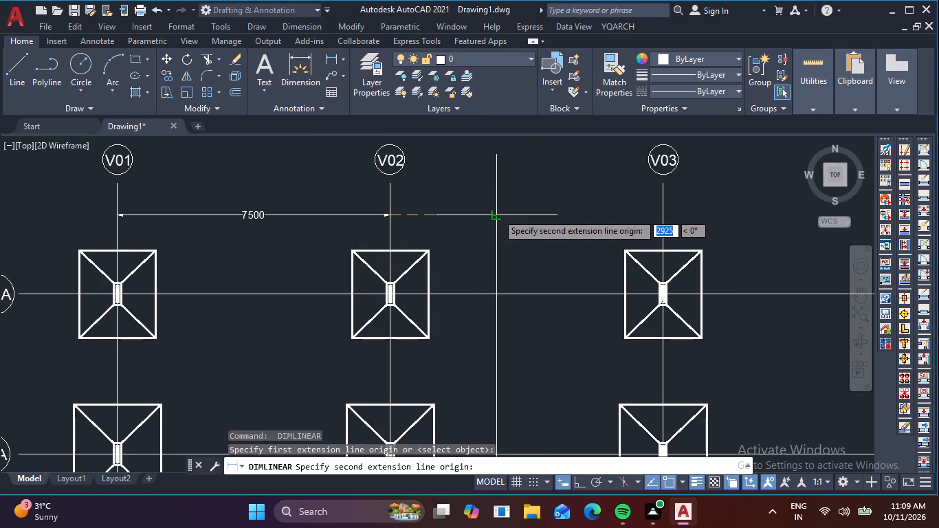
click(497, 214)
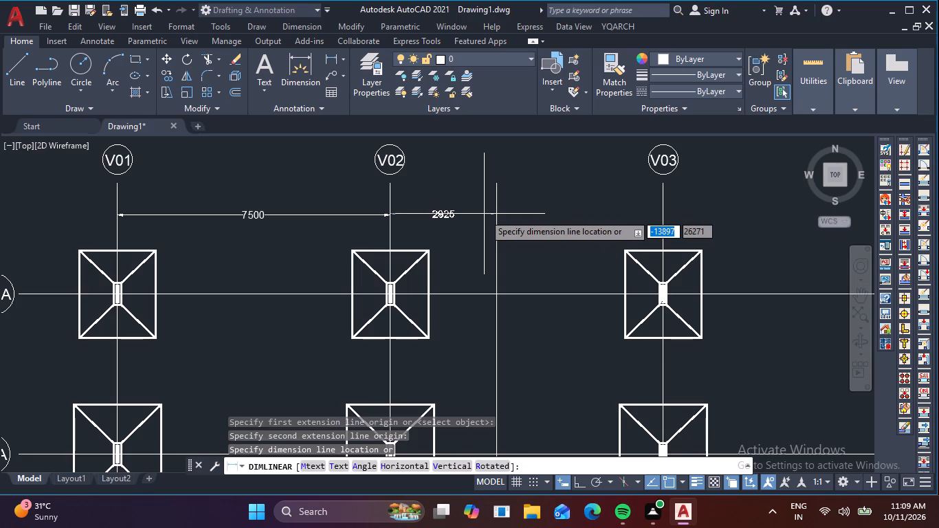
click(484, 214)
Raise the V01–V02 dimension line closer to the grid bubbles, above the level of the shorter dimension beside it.
click(361, 216)
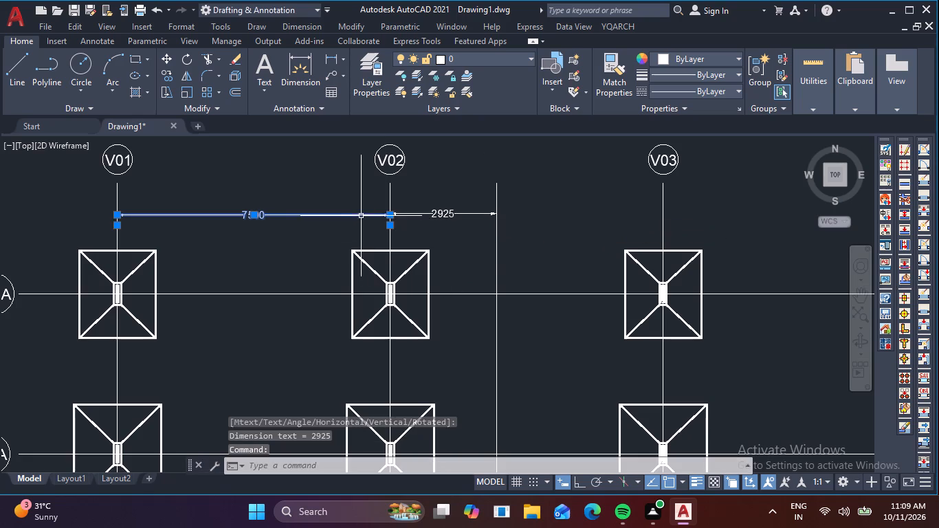
click(393, 215)
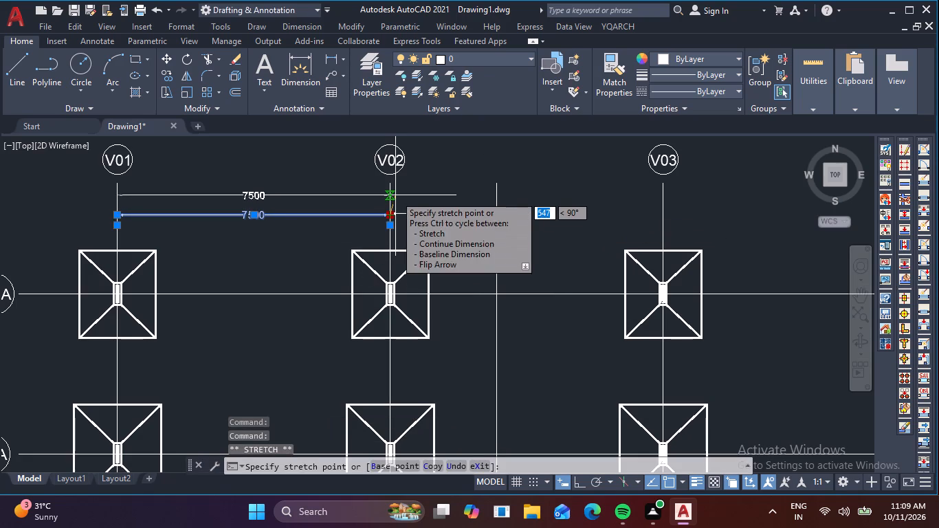
scroll(387, 195, up, 3)
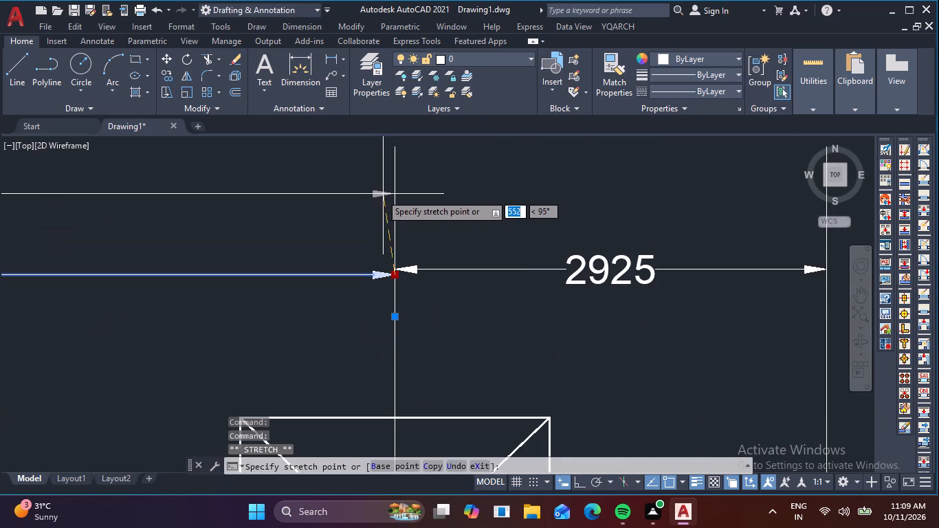
click(395, 185)
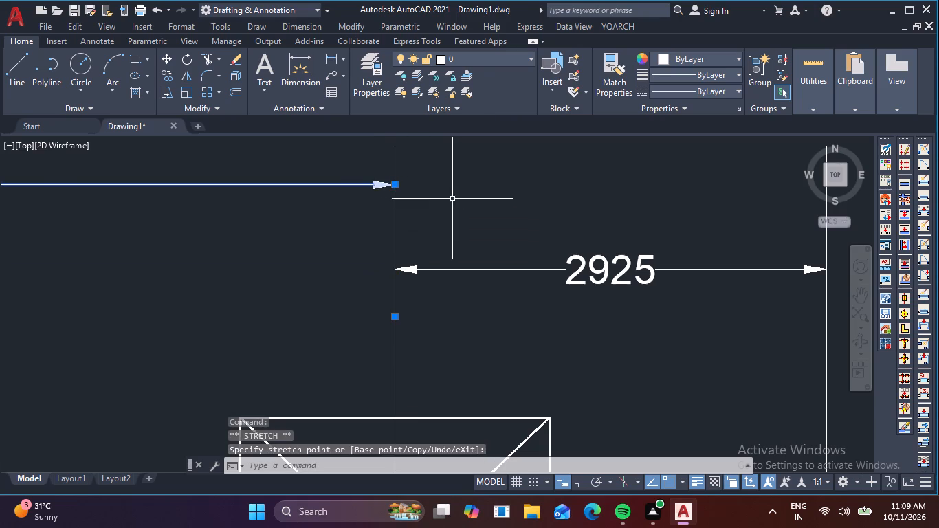
scroll(455, 201, down, 3)
middle_drag(478, 201, 383, 225)
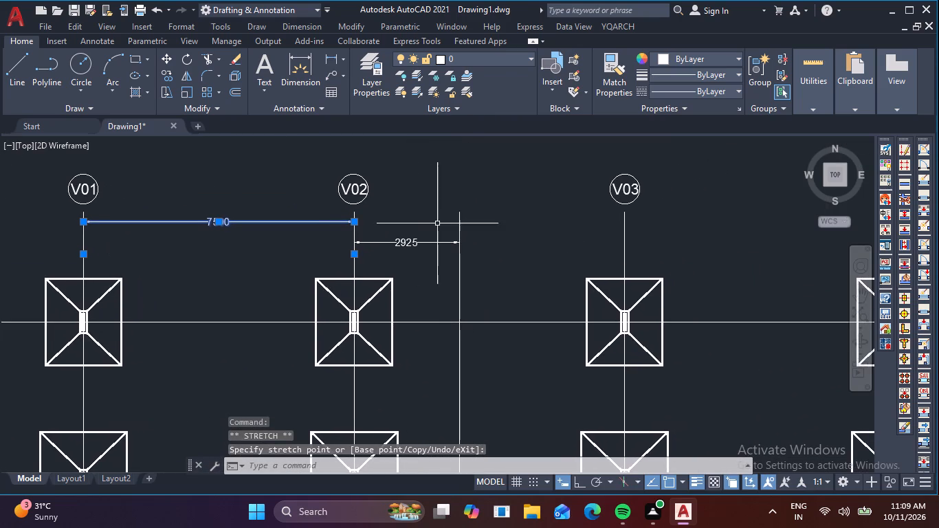
key(Escape)
Add a linear dimension from the unlabelled vertical line to grid line V03, in line with the shorter dimension starting at V02.
key(space)
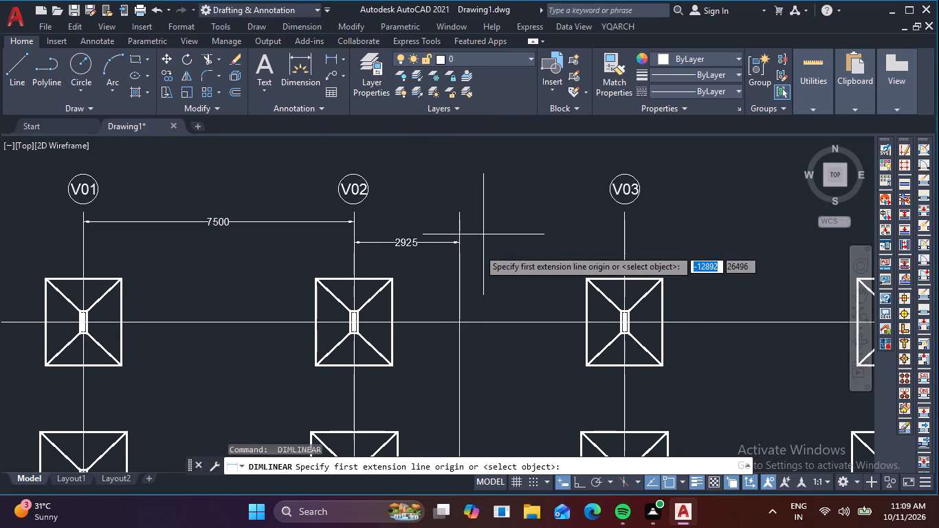
scroll(469, 252, up, 2)
click(445, 233)
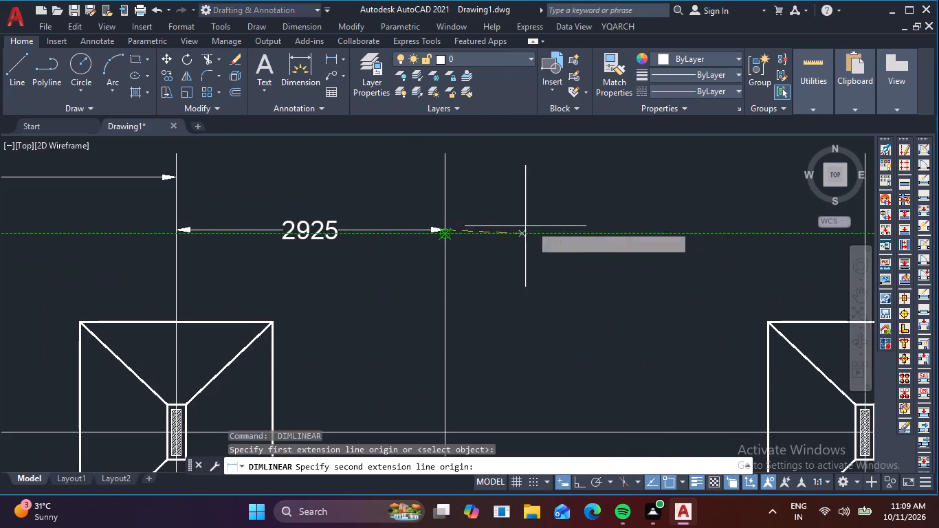
scroll(548, 228, down, 2)
middle_drag(562, 229, 392, 278)
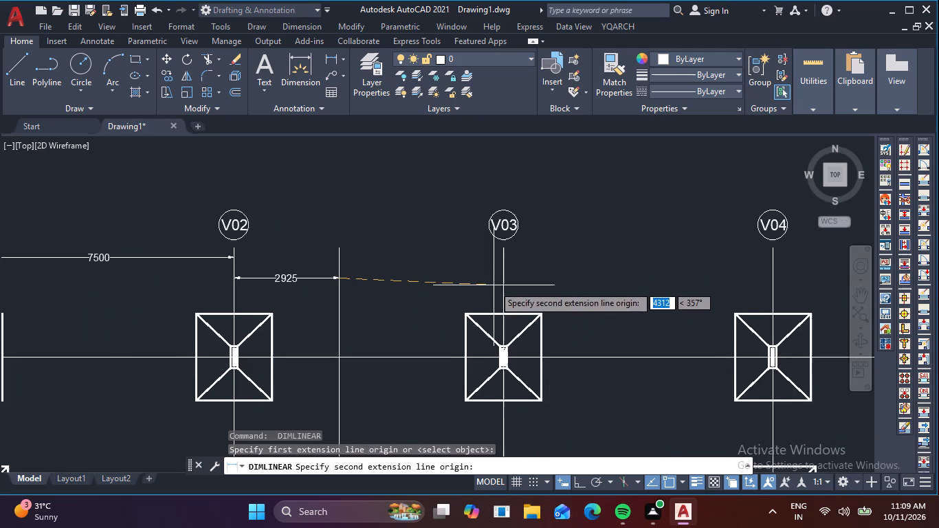
scroll(494, 282, up, 2)
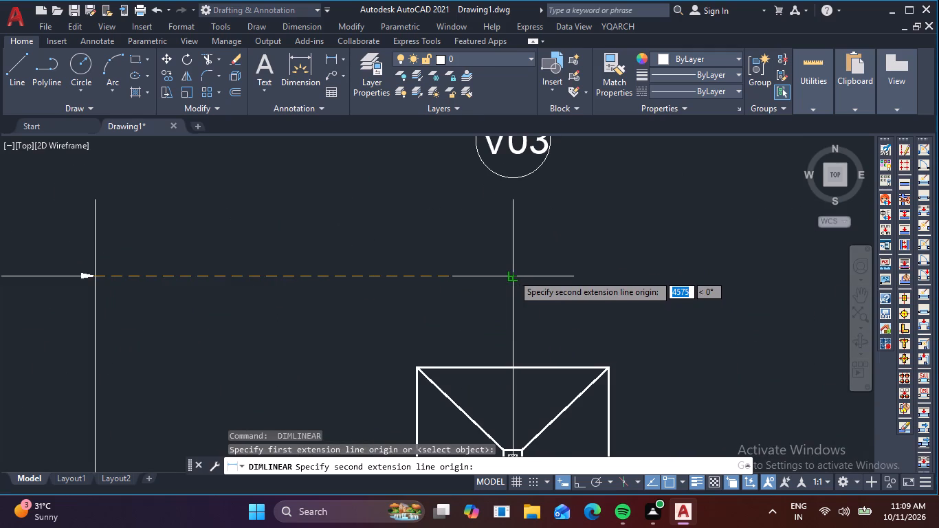
click(514, 273)
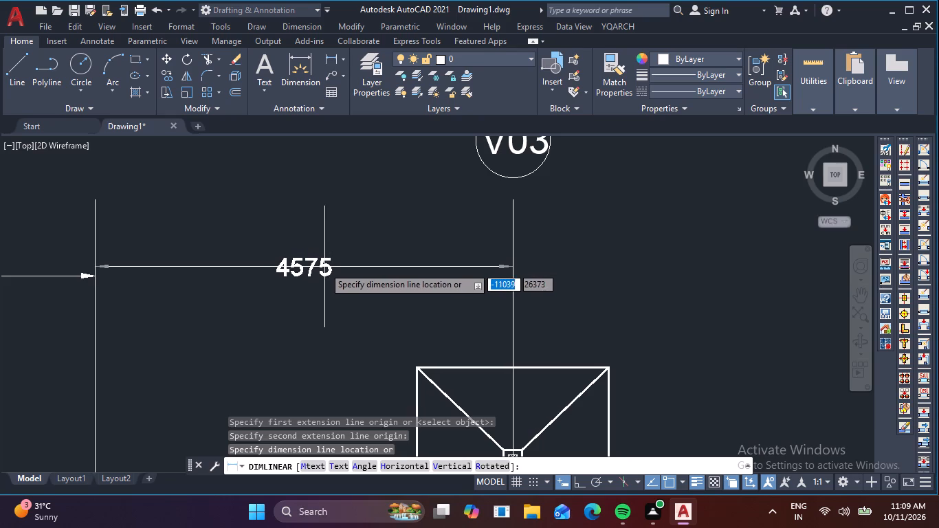
click(97, 278)
Add an overall linear dimension between grid lines V02 and V03, in line with the raised V01–V02 dimension.
scroll(219, 291, down, 1)
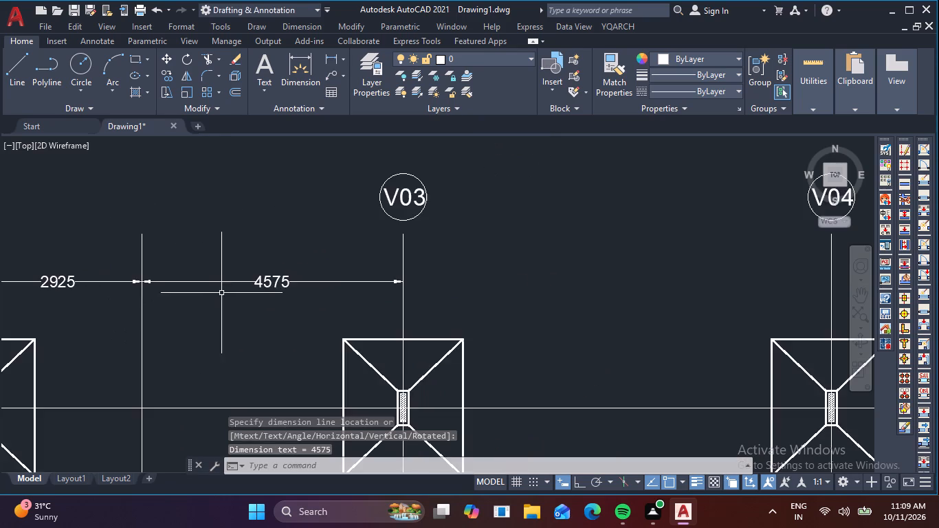
middle_drag(238, 271, 308, 330)
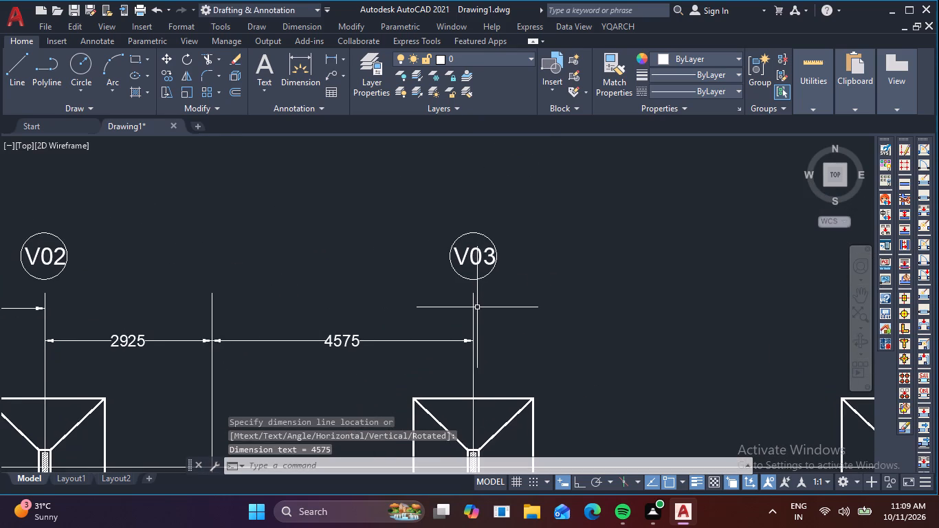
key(space)
click(470, 306)
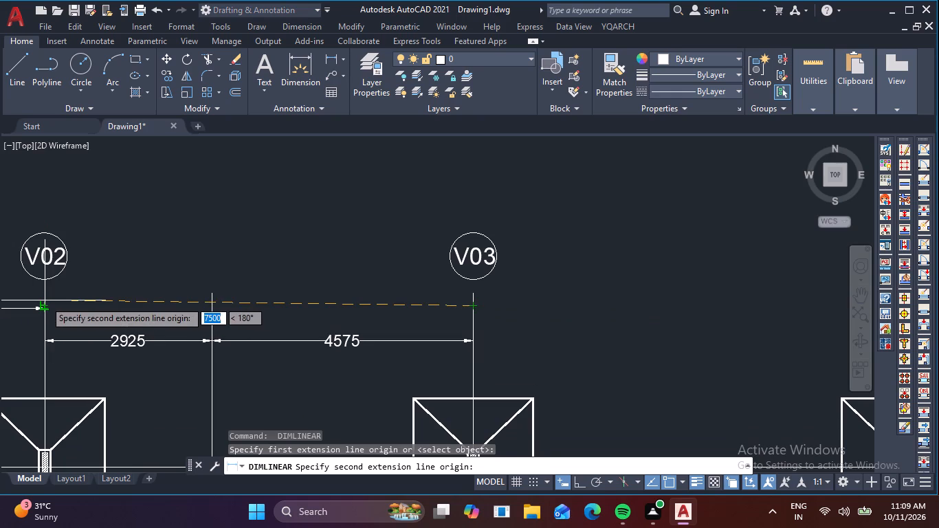
click(44, 300)
click(44, 311)
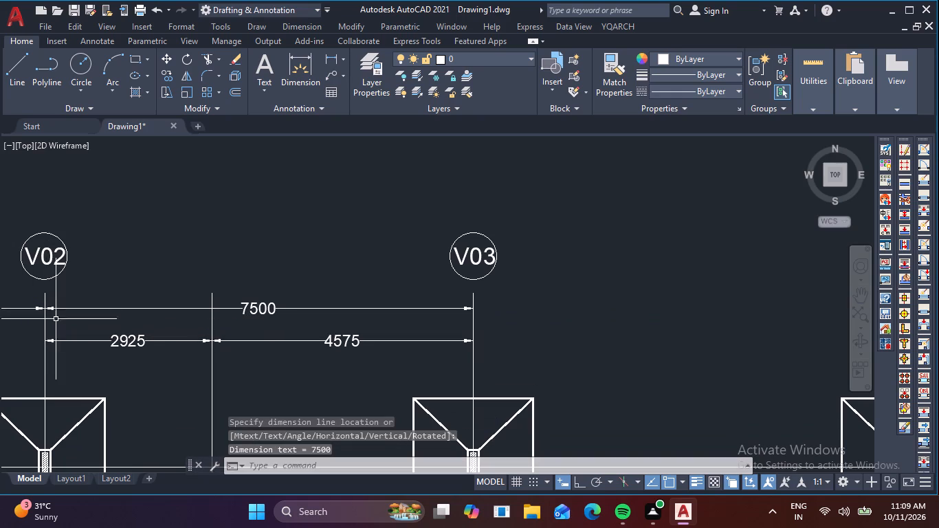
With Ortho mode on, add a linear dimension between grid lines V03 and V04, in line with the upper dimension row.
key(F8)
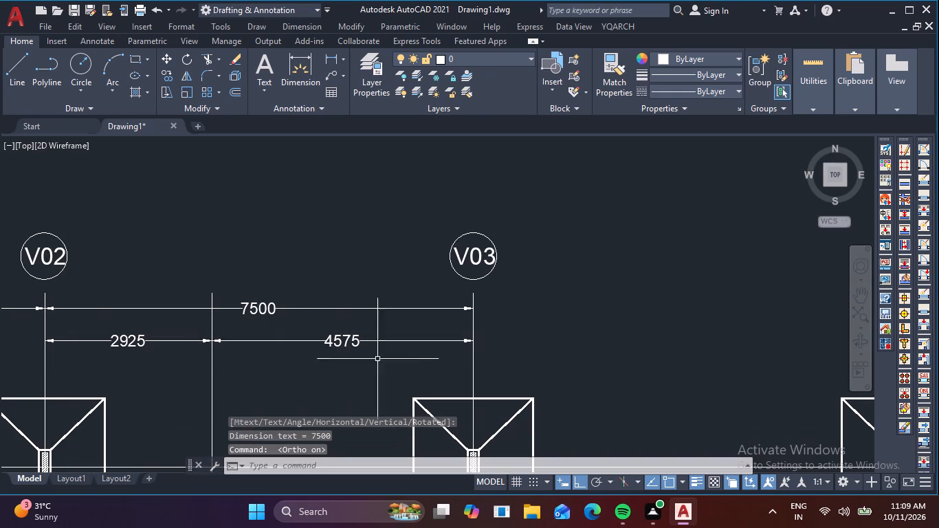
scroll(434, 353, down, 1)
middle_drag(535, 338, 300, 271)
key(space)
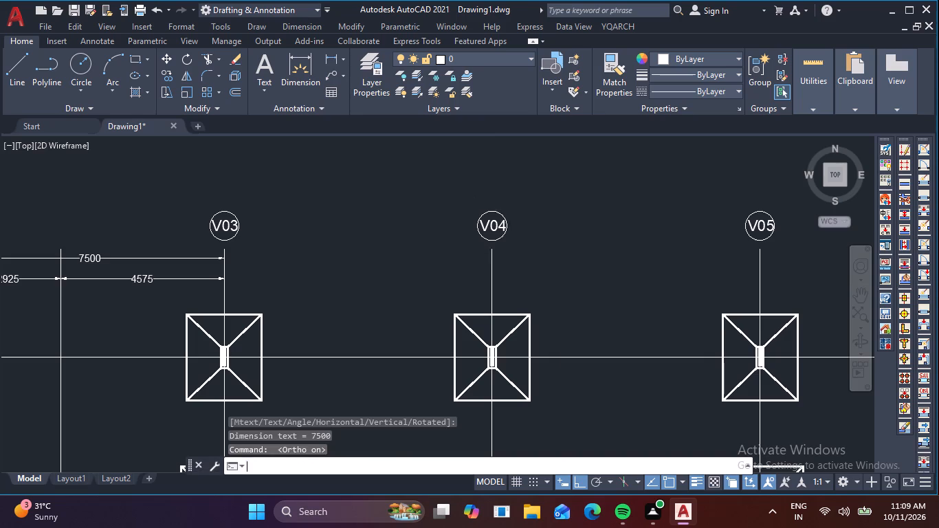
click(493, 269)
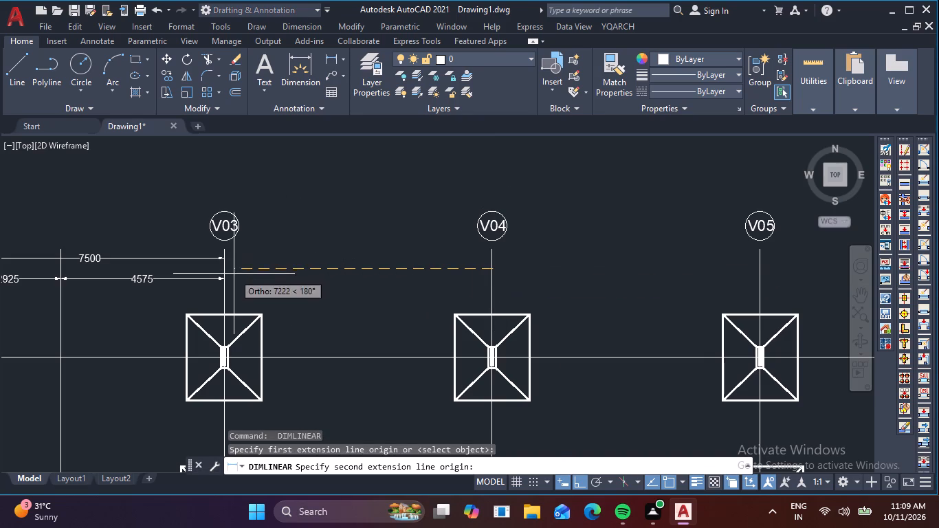
click(228, 267)
click(225, 258)
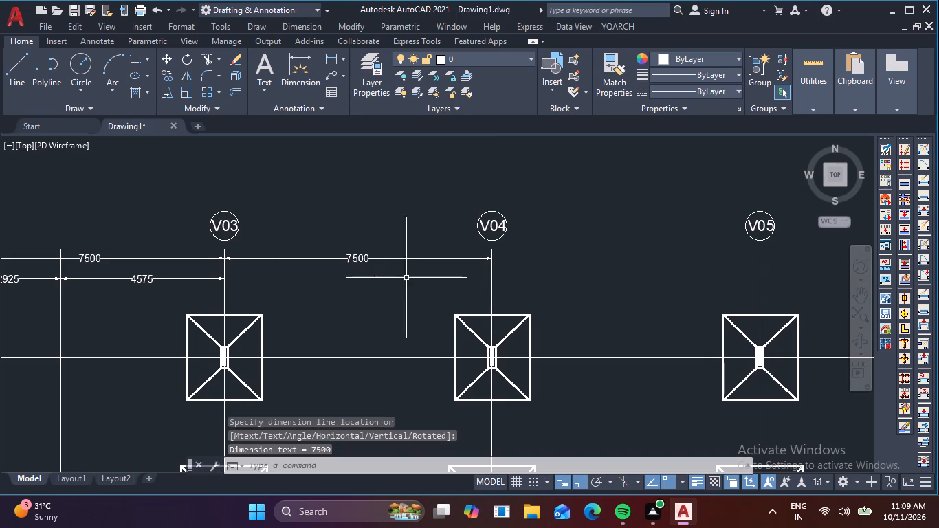
Add a linear dimension between grid lines V04 and V05, in line with the upper dimension row.
key(space)
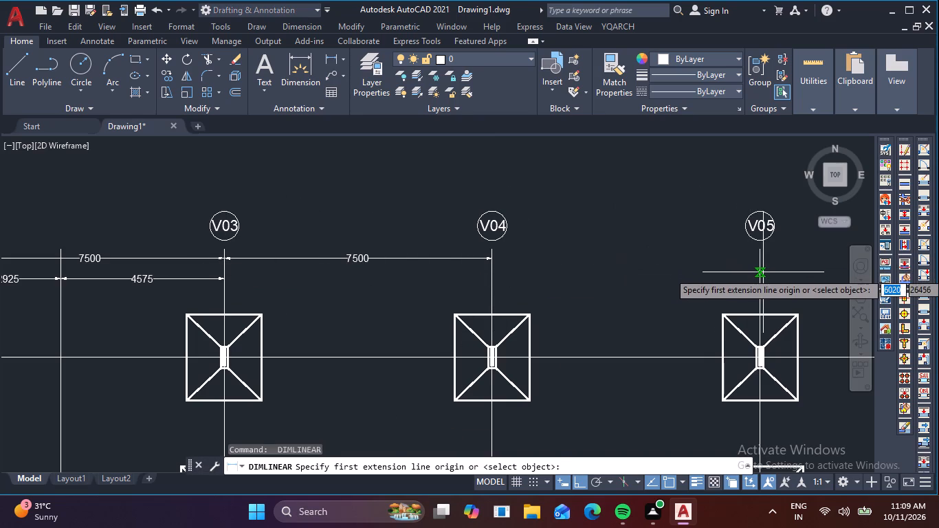
click(763, 272)
click(492, 274)
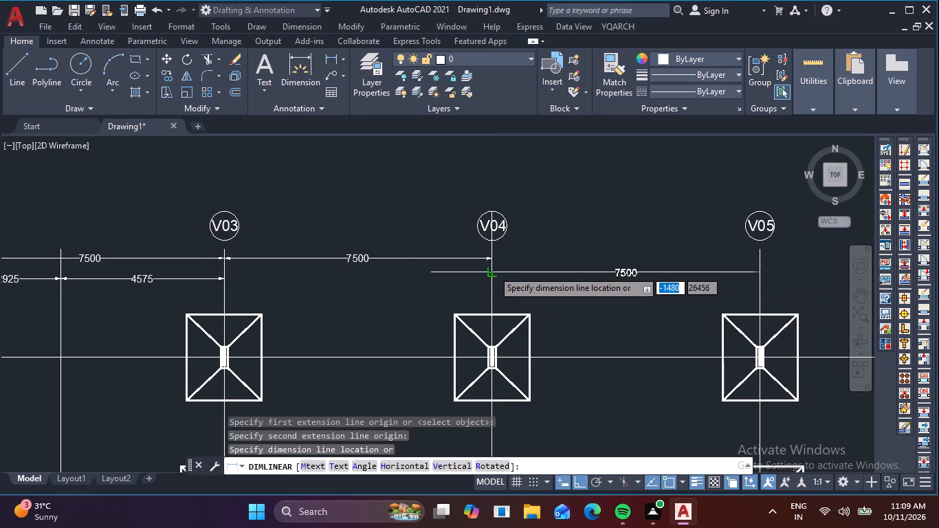
click(494, 259)
Add a linear dimension between grid lines V05 and V06, in line with the upper dimension row.
scroll(598, 278, down, 1)
middle_drag(608, 278, 280, 274)
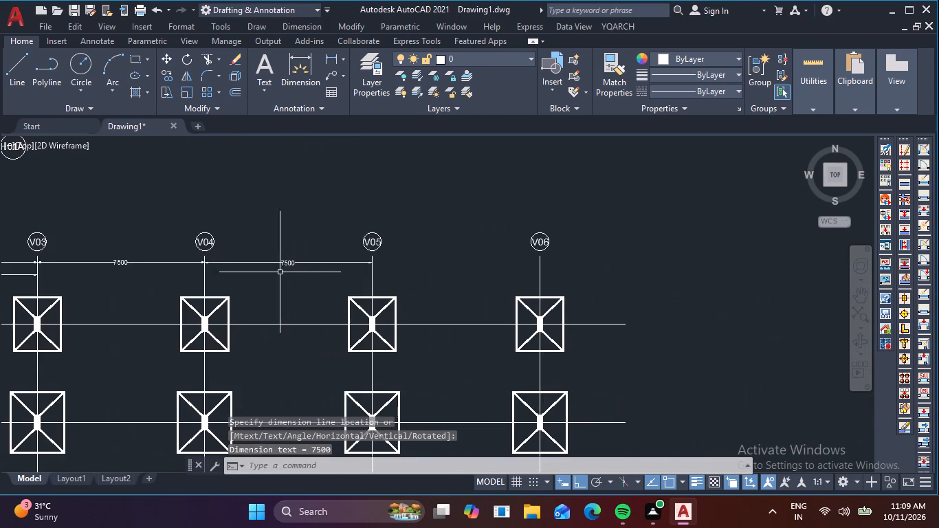
scroll(535, 280, up, 2)
key(space)
click(544, 254)
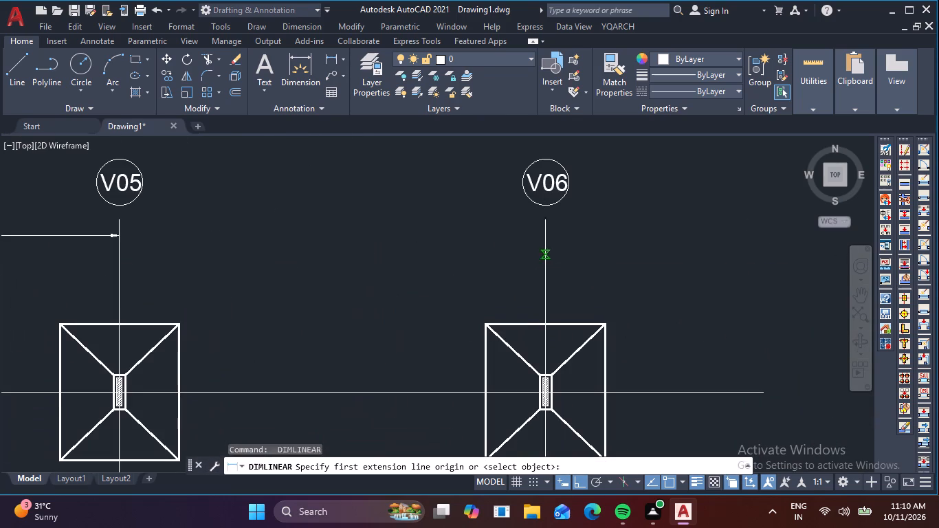
click(122, 252)
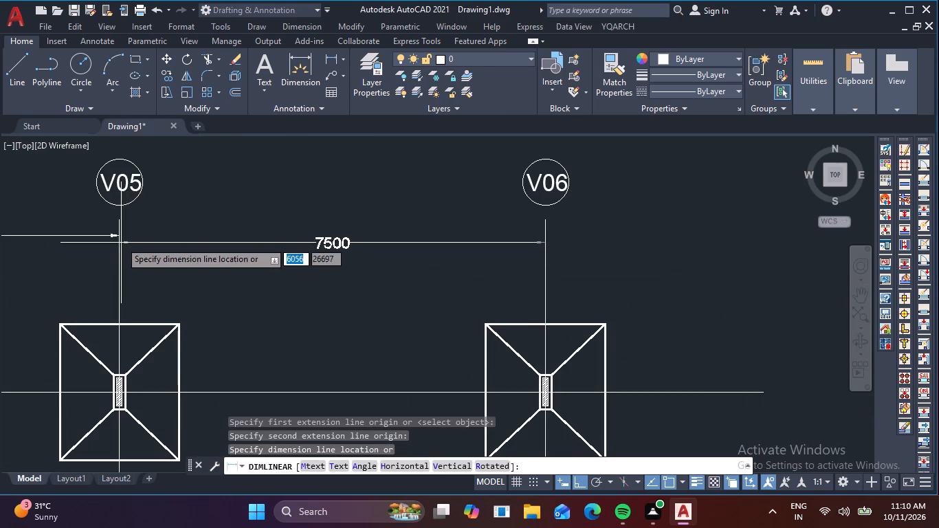
click(120, 236)
Examine the dimension rows across grid lines V01 to V06 and the footings below them.
scroll(221, 263, down, 2)
scroll(342, 273, down, 2)
middle_drag(393, 265, 439, 265)
middle_drag(354, 277, 458, 208)
scroll(371, 259, up, 1)
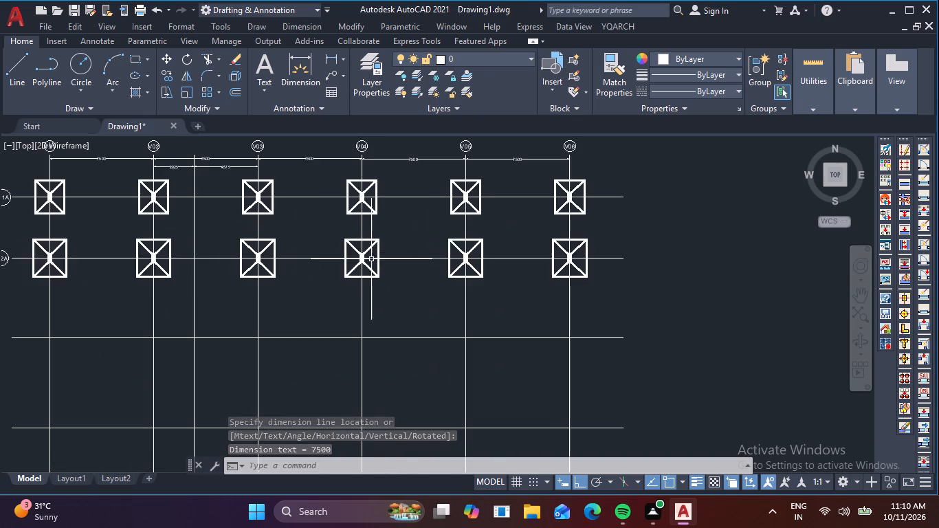
middle_drag(403, 249, 401, 301)
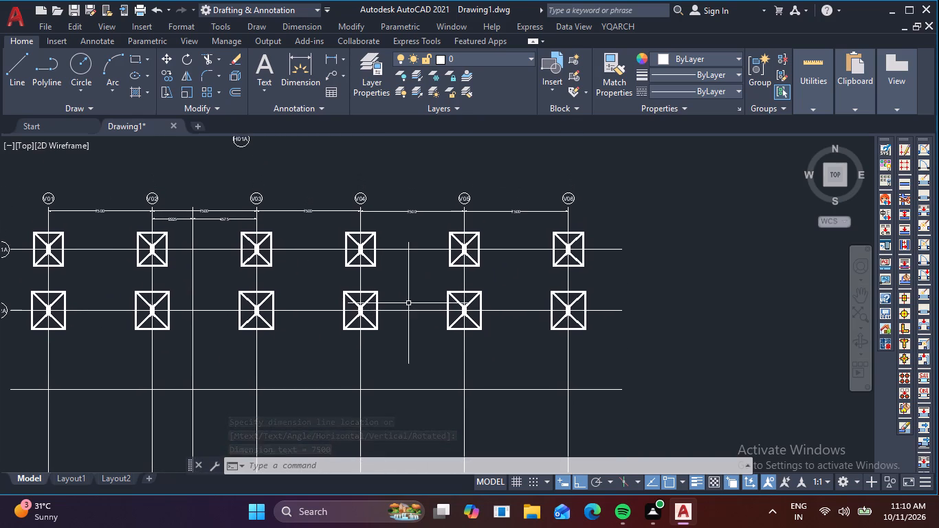
scroll(249, 222, up, 1)
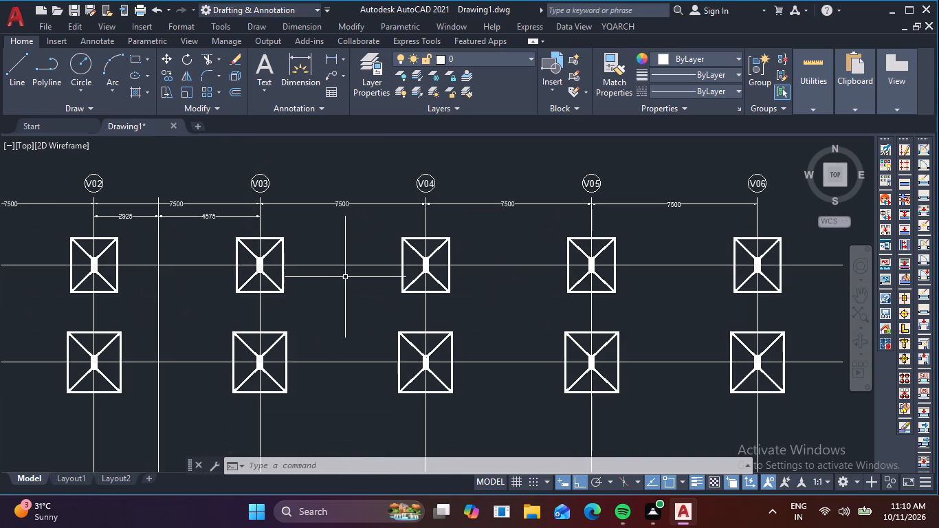
key(Escape)
key(Escape)
key(Escape)
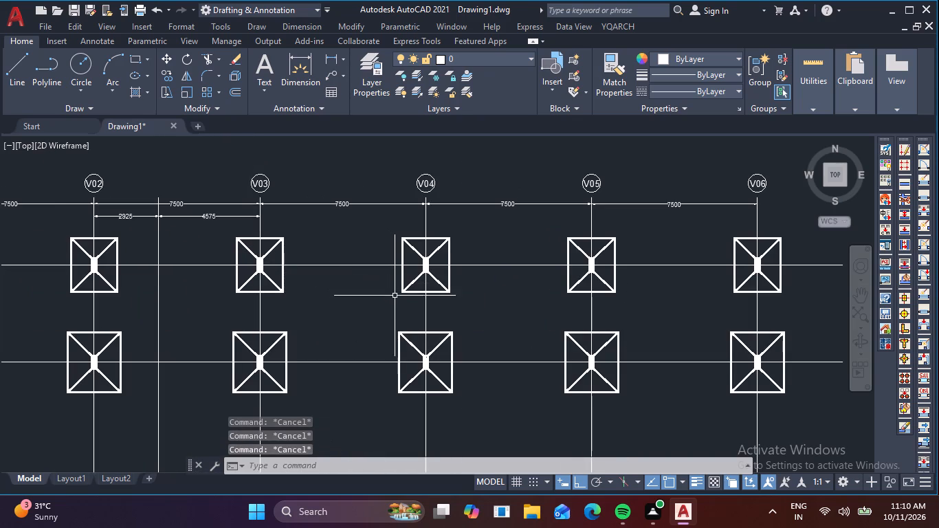
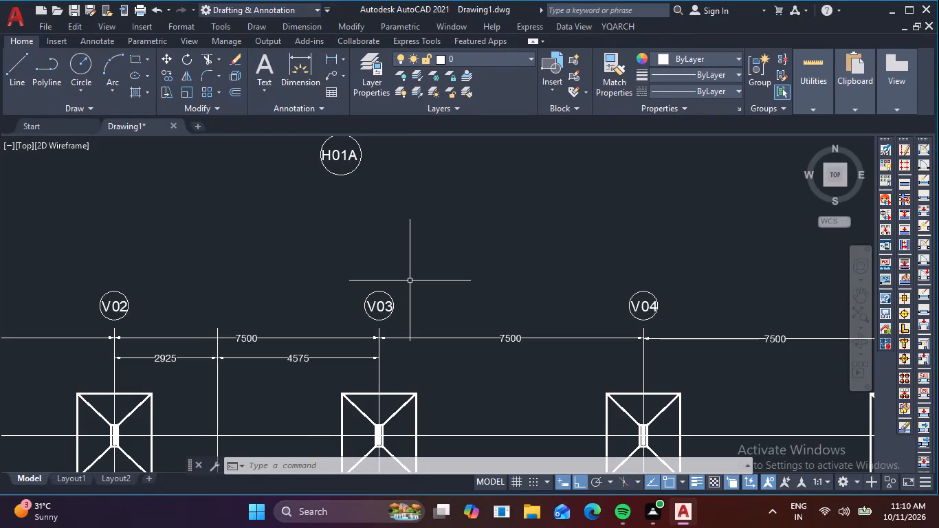
Copy the H01A text out of its grid bubble above V03, placing it horizontally beside the bubble.
key(Escape)
middle_drag(349, 199, 371, 230)
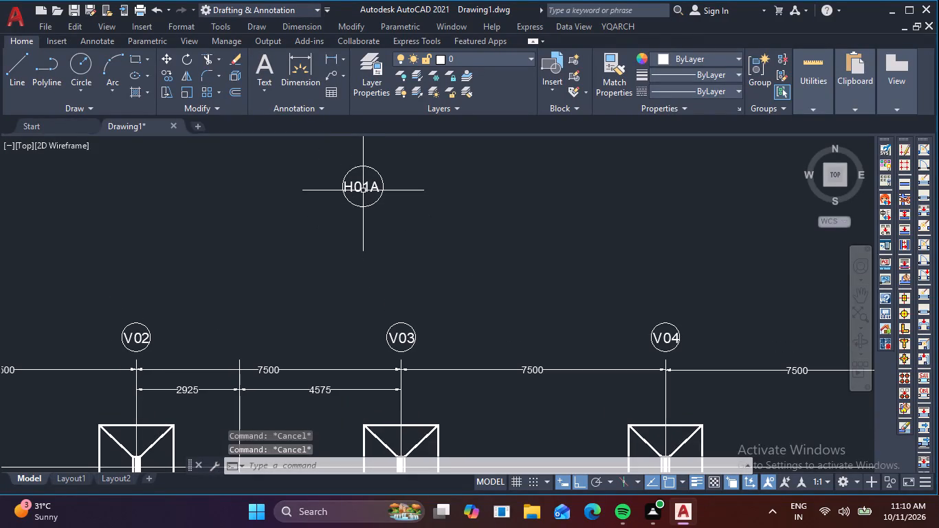
click(363, 190)
text(CO)
key(space)
click(363, 190)
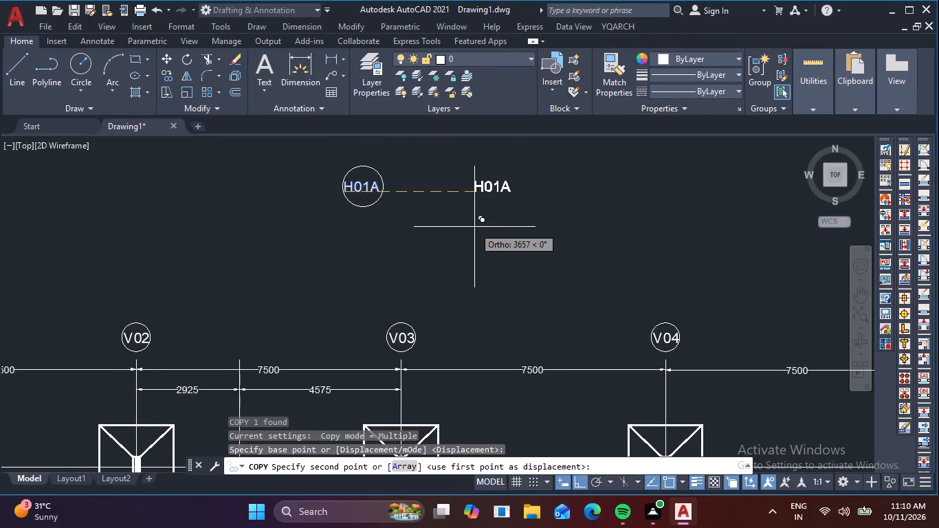
click(485, 228)
key(Escape)
Change the copied H01A text to F1.
double_click(494, 188)
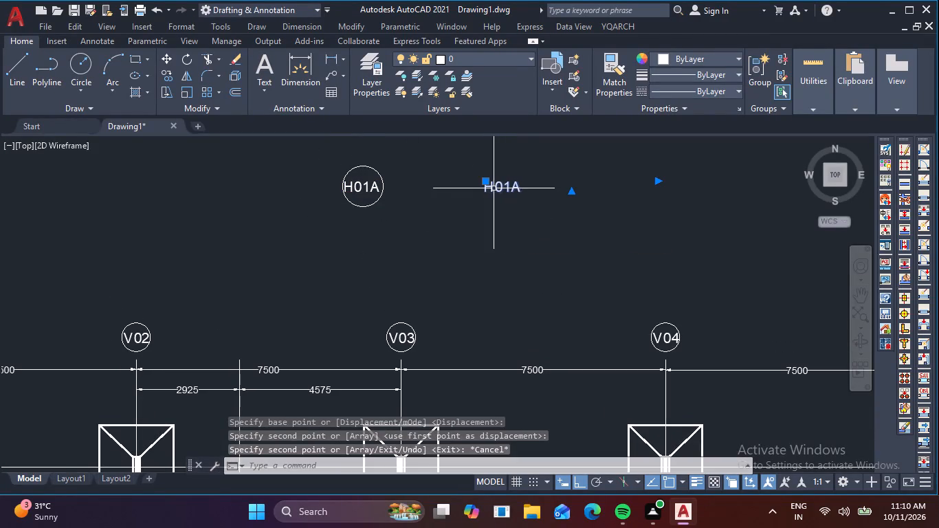
click(542, 186)
key(BackSpace)
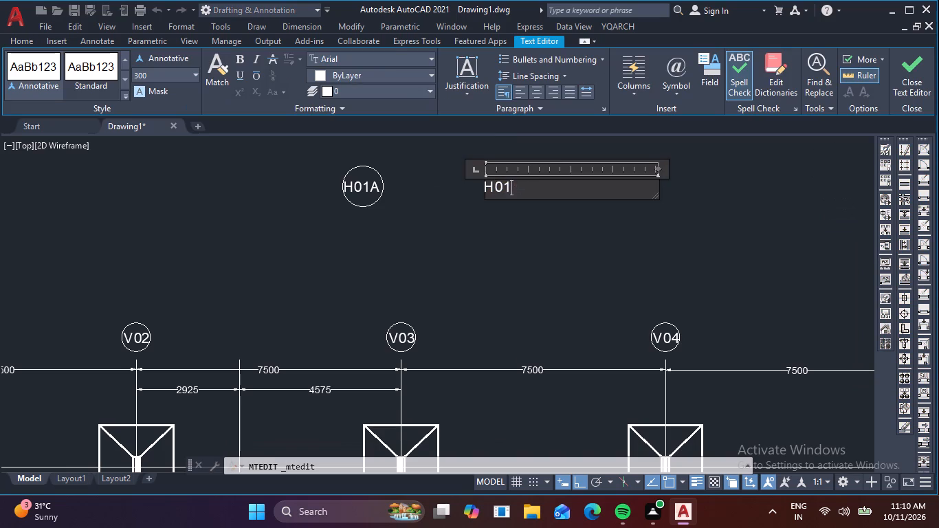
key(BackSpace)
key(BackSpace)
key(BackSpace)
key(f)
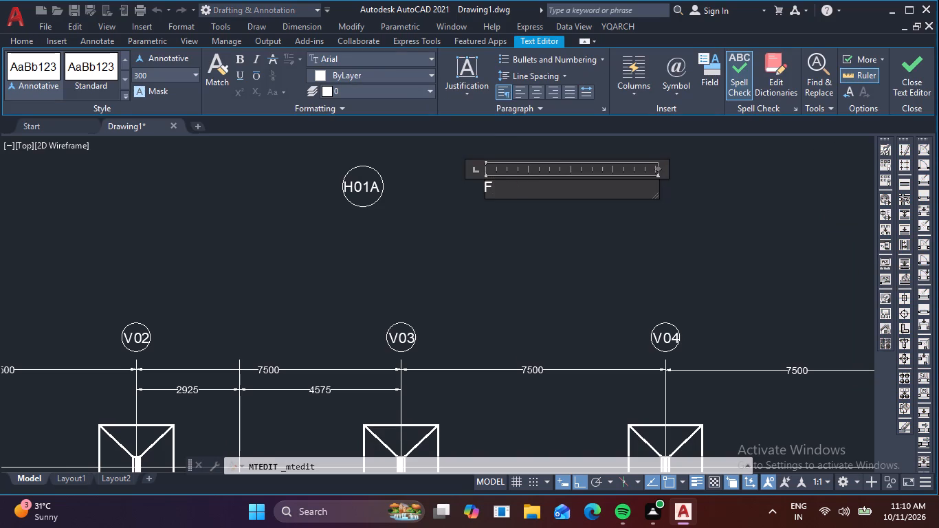
key(1)
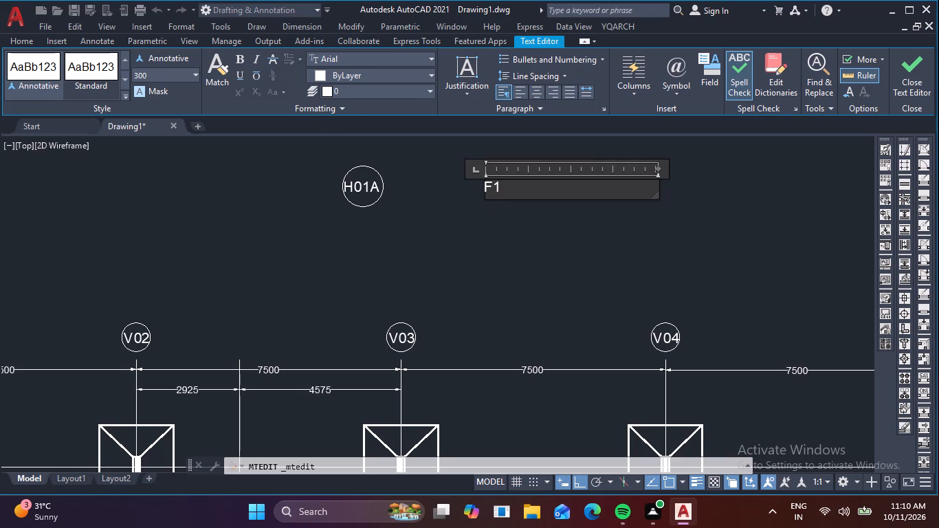
Make the F1 text bold and save the text changes.
drag(514, 189, 419, 185)
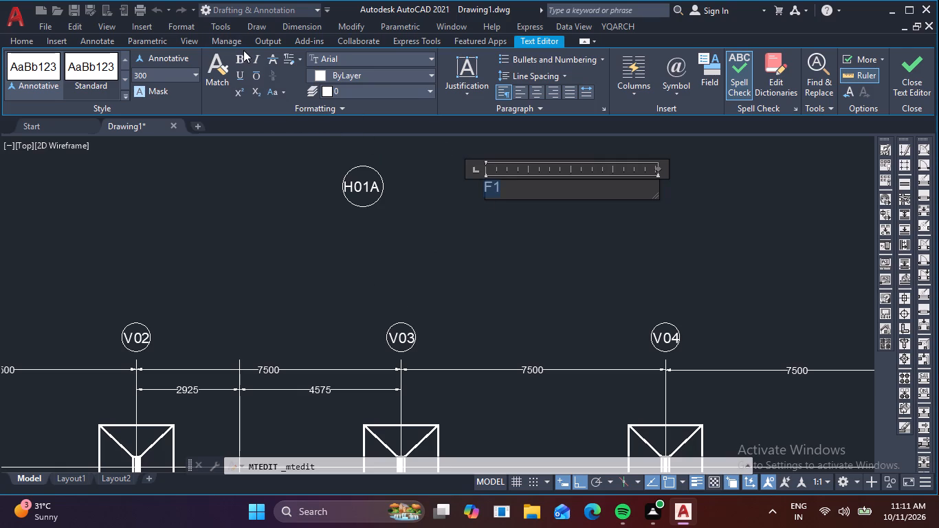
click(243, 50)
click(240, 58)
key(Escape)
click(617, 189)
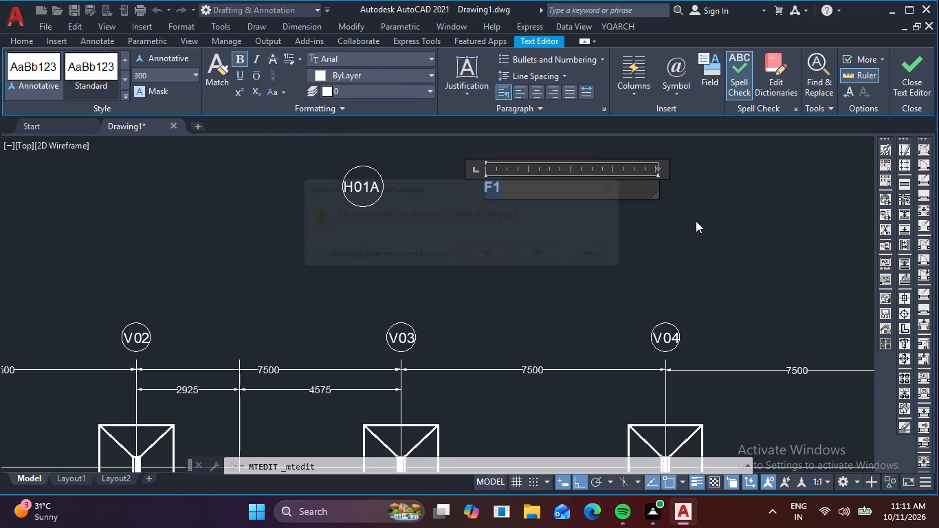
click(696, 221)
Enclose the F1 text with a variable-size rectangle using TCIRCLE and an offset factor of 0.1.
scroll(474, 208, up, 3)
middle_drag(520, 191, 505, 258)
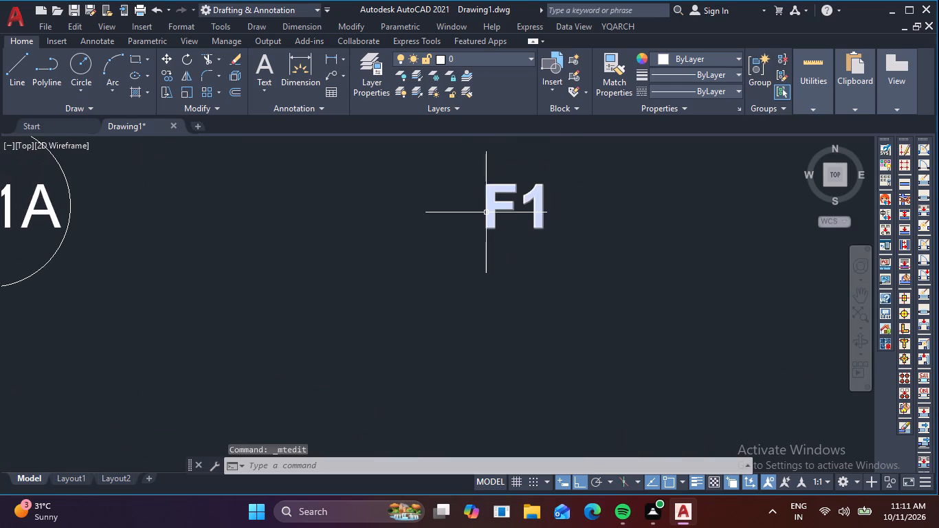
click(488, 210)
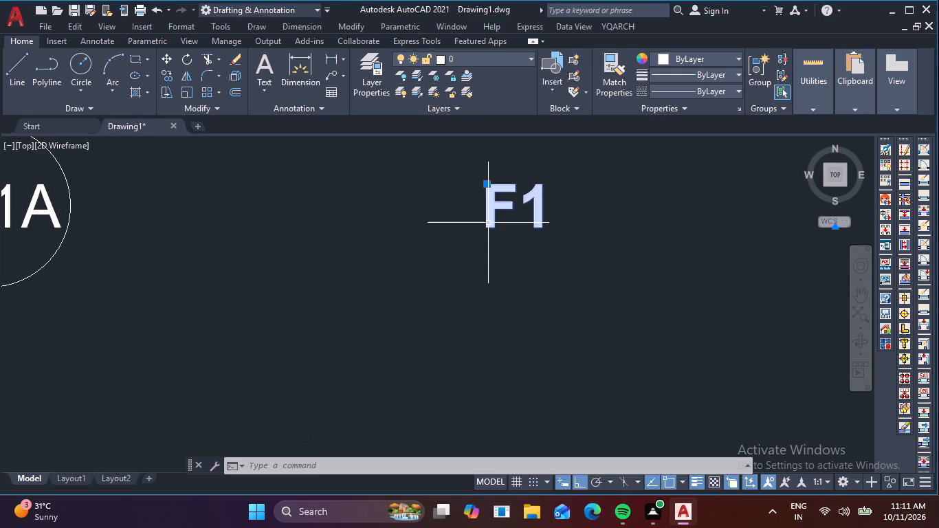
text(TCI)
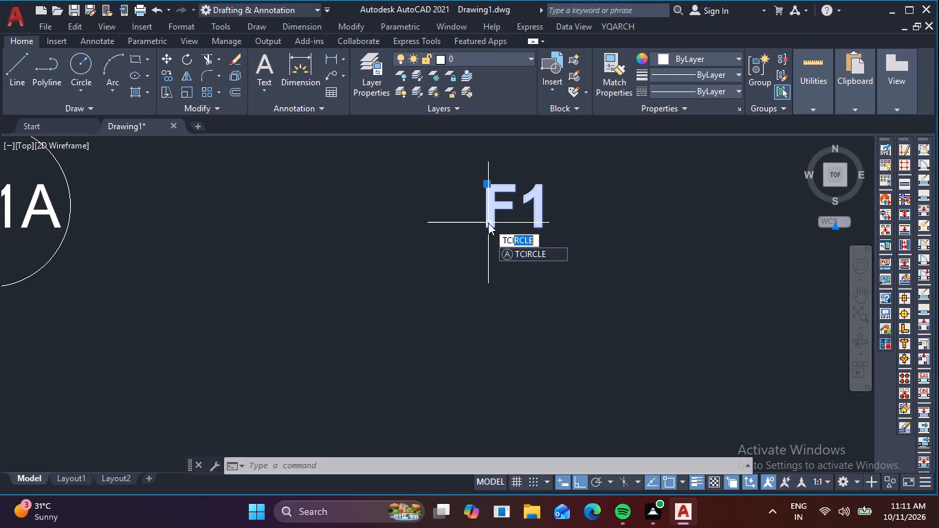
key(space)
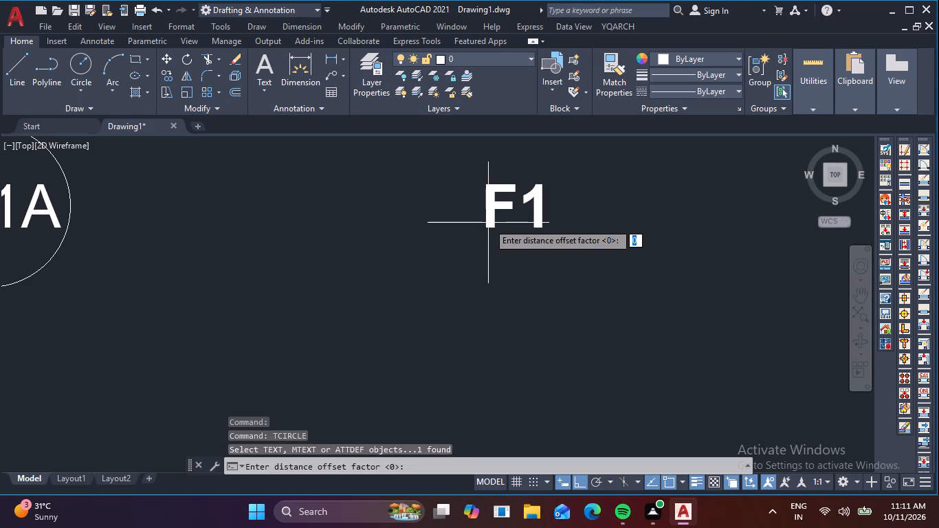
text(.1)
key(space)
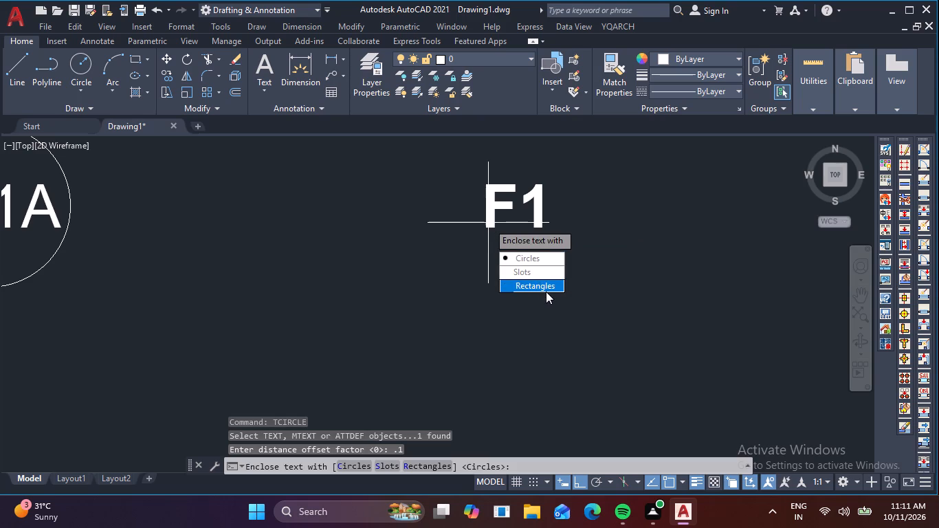
drag(546, 287, 488, 223)
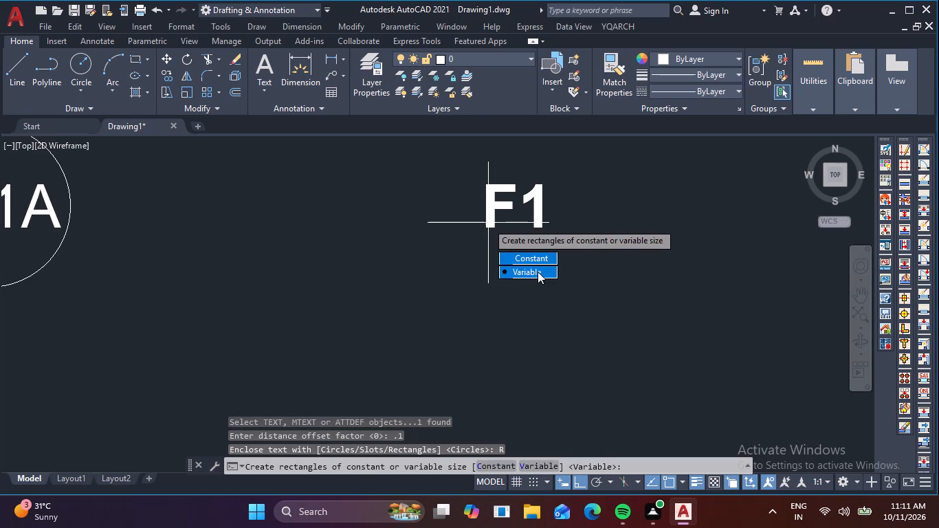
drag(538, 272, 488, 223)
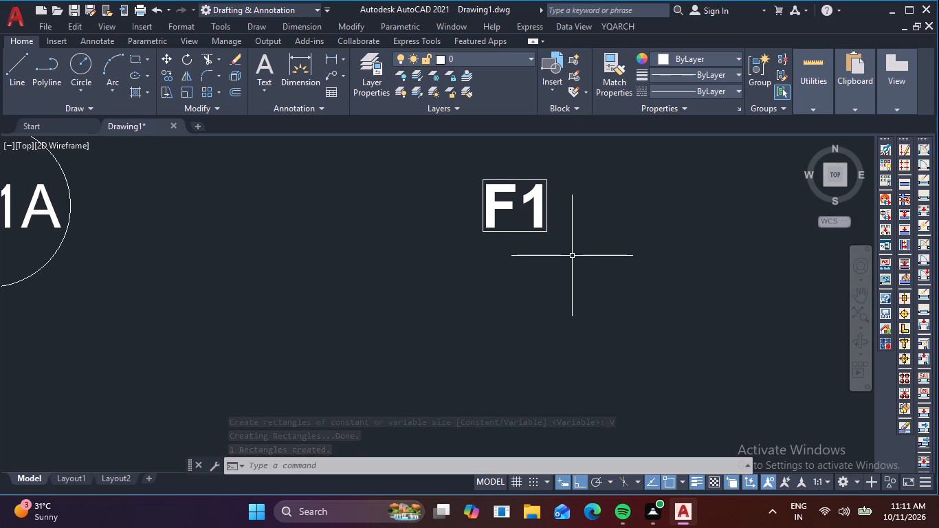
key(Escape)
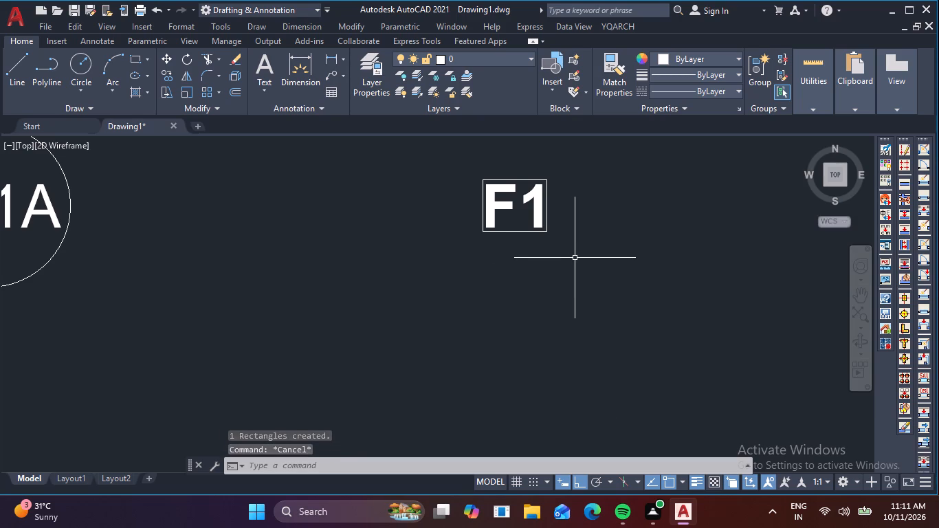
Shorten the F1 text's frame width so it ends just beyond the enclosing rectangle.
drag(588, 271, 581, 263)
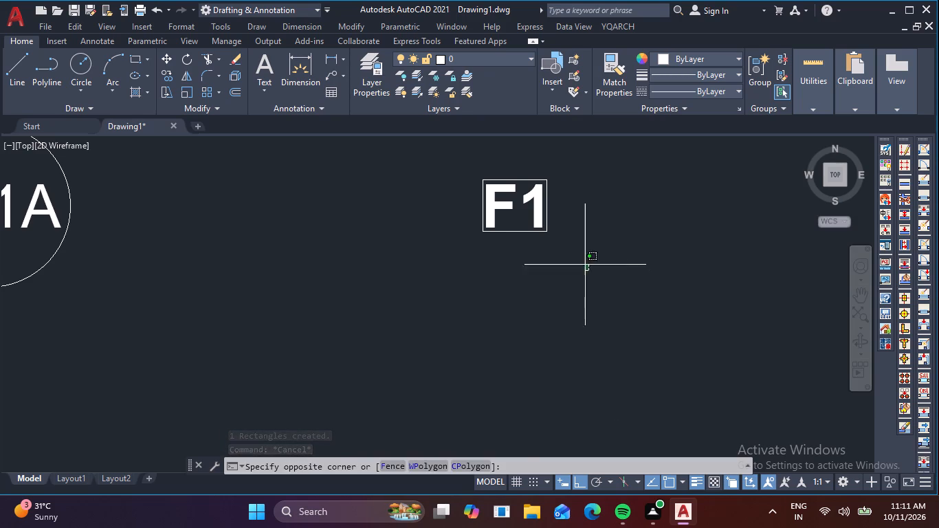
drag(581, 263, 548, 231)
click(436, 155)
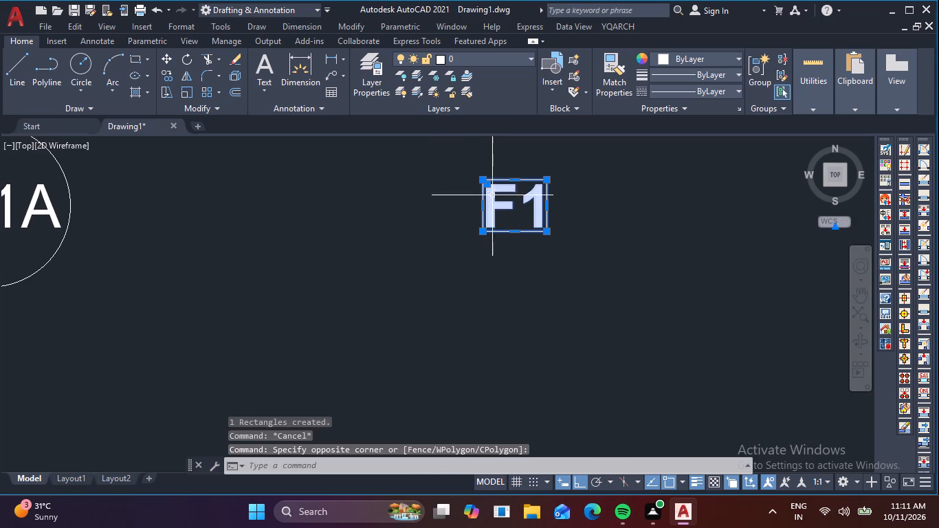
scroll(488, 201, down, 3)
middle_drag(527, 248, 531, 241)
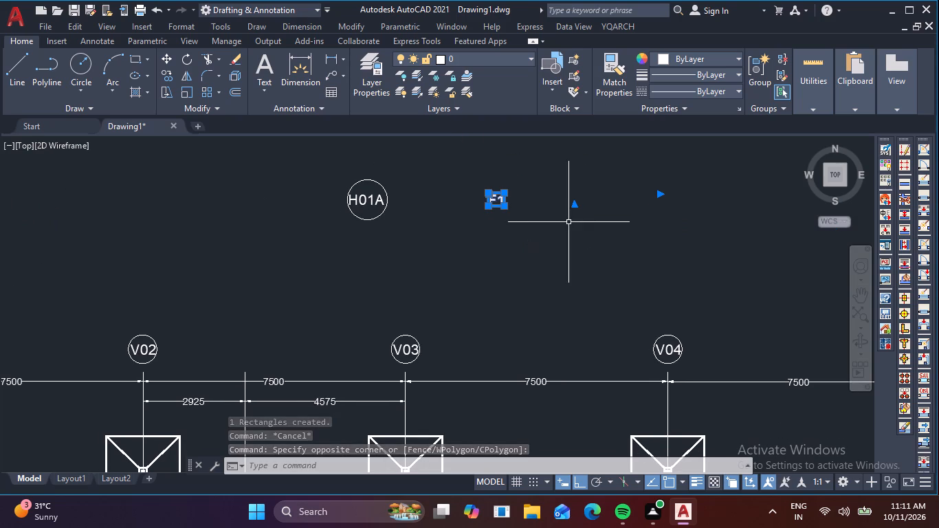
scroll(633, 206, up, 2)
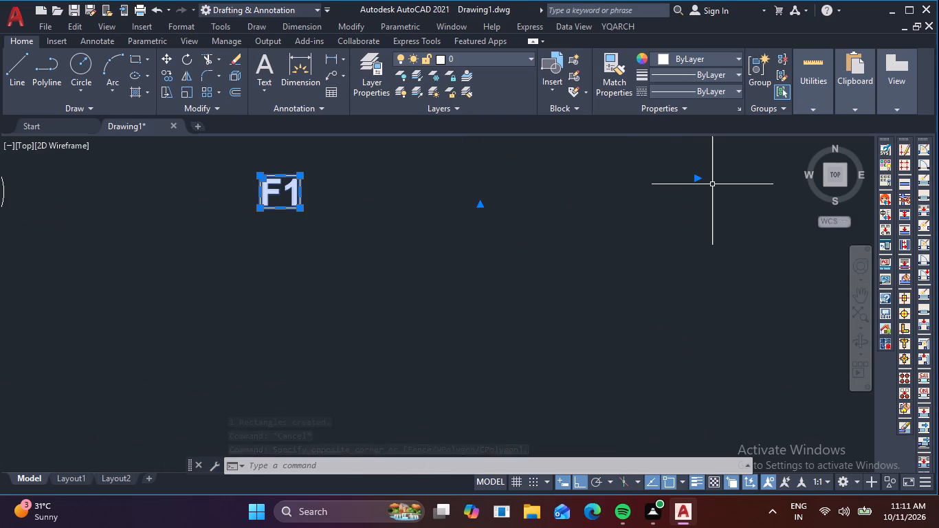
drag(698, 181, 577, 177)
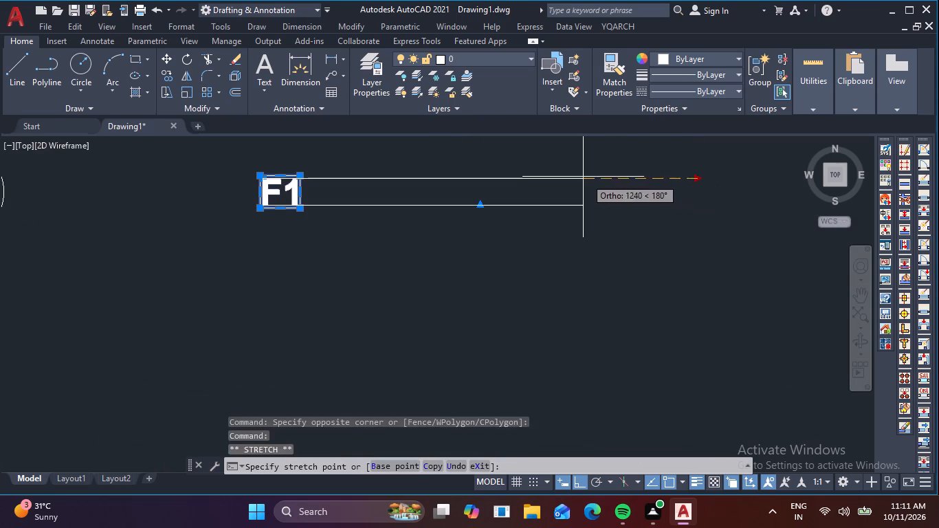
drag(577, 177, 313, 185)
click(357, 201)
scroll(403, 236, down, 1)
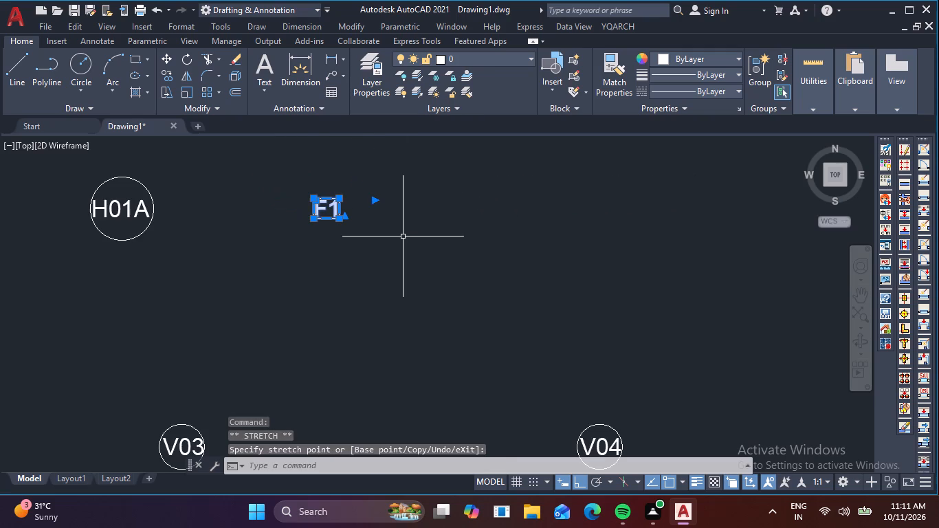
With Ortho mode off, copy the boxed F1 tag about 112 below the V01/H01A footing's lower-right corner, aligned with its right edge.
middle_drag(404, 238, 484, 247)
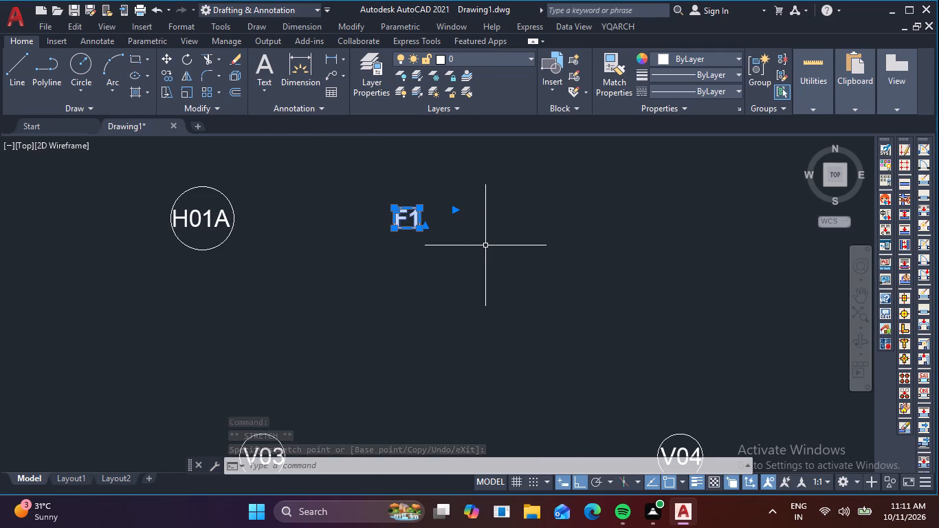
text(CO)
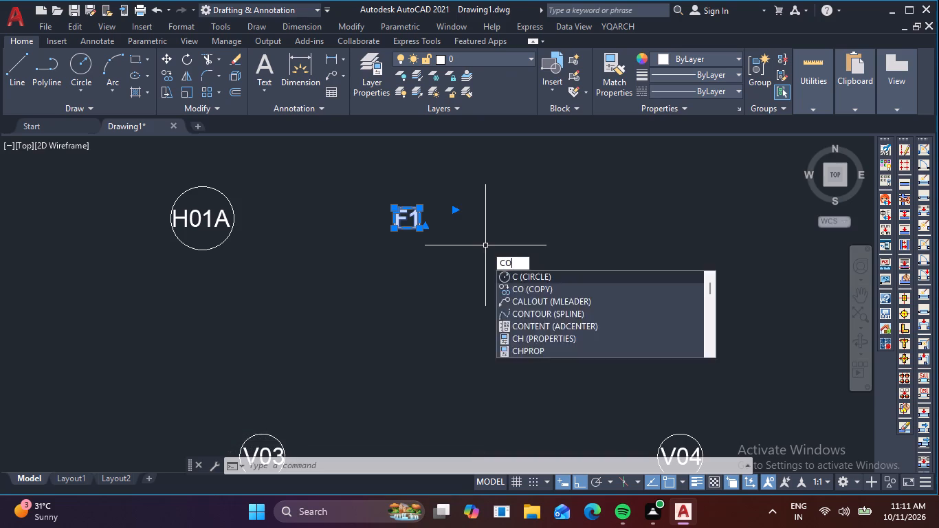
key(space)
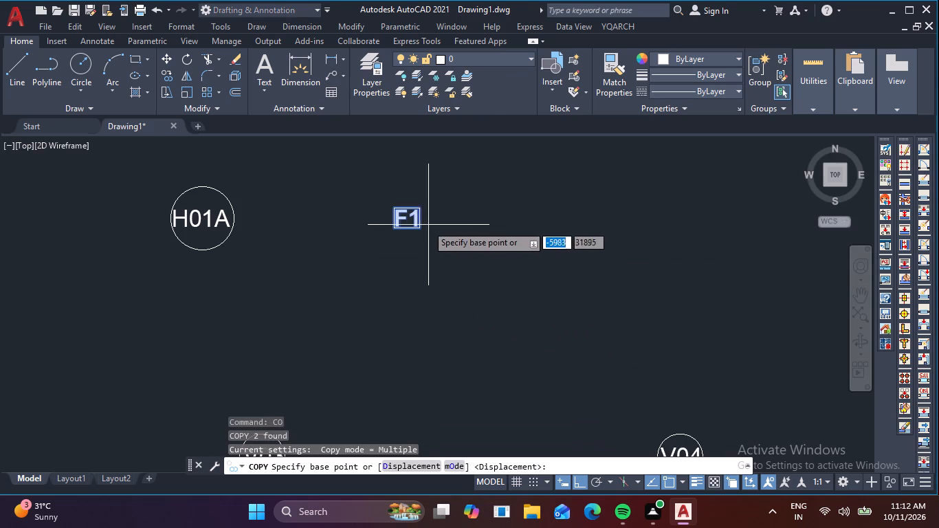
scroll(421, 205, up, 2)
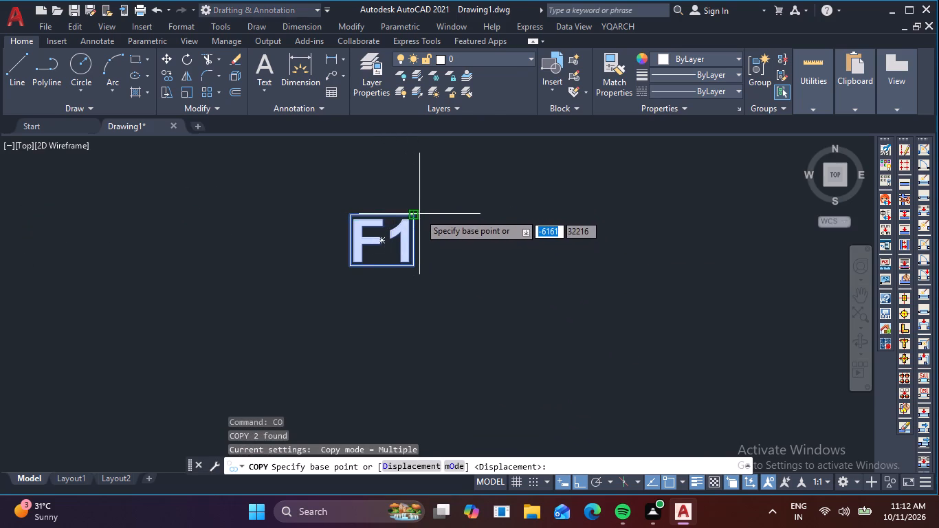
click(417, 212)
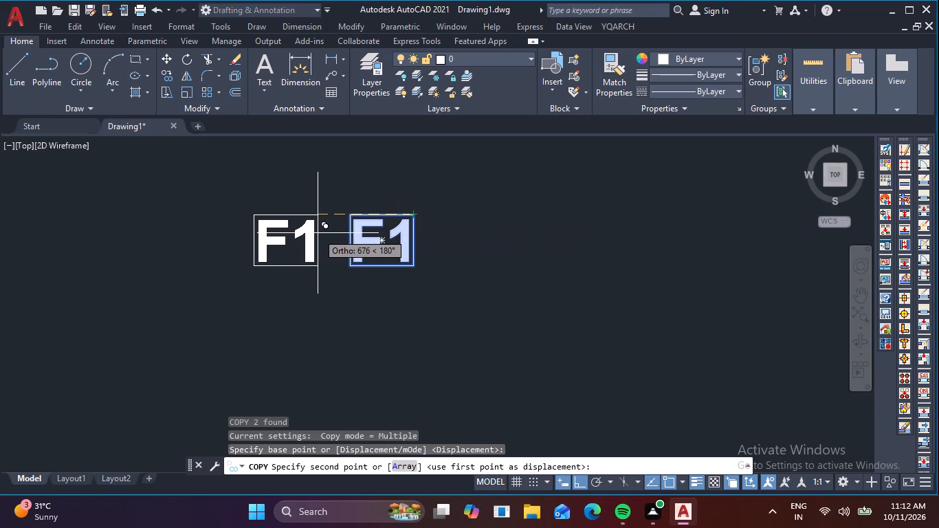
key(F8)
scroll(318, 233, down, 4)
middle_drag(344, 272, 481, 87)
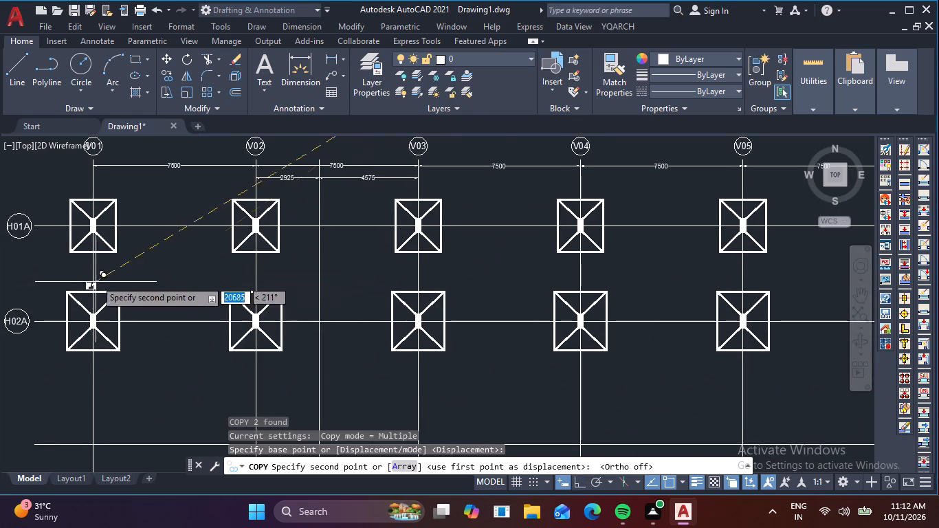
scroll(97, 274, up, 5)
middle_drag(188, 210, 225, 278)
scroll(195, 215, up, 1)
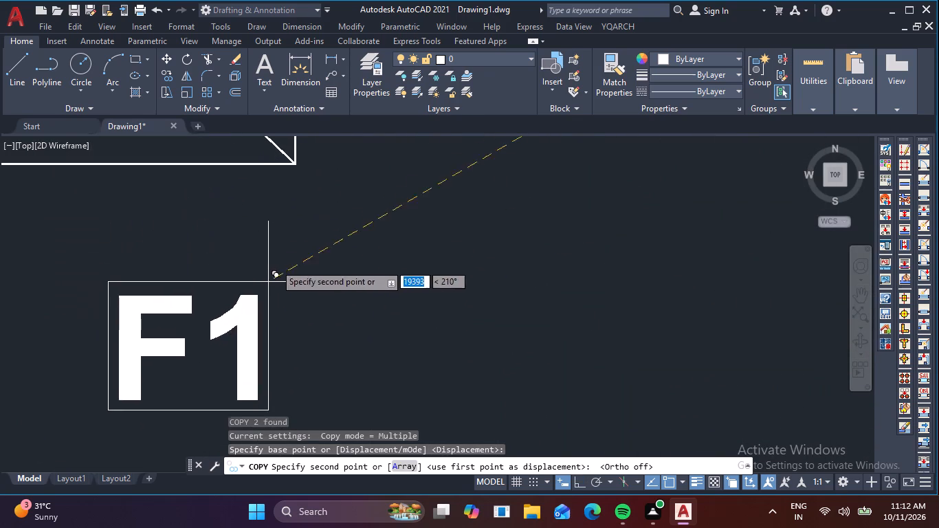
click(296, 204)
scroll(375, 227, down, 2)
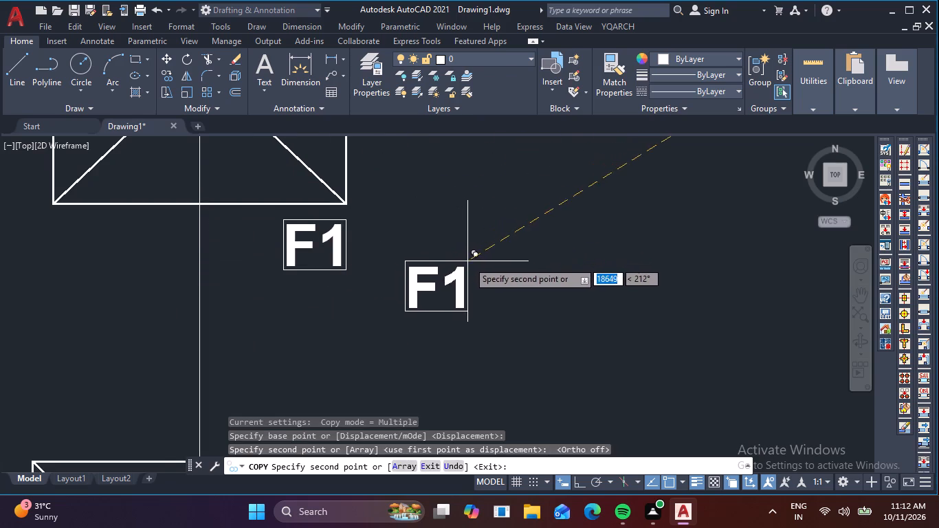
key(Escape)
With Ortho mode on, copy the boxed F1 tag from the V01 footing to the matching spot below the top-row V02 footing's lower-right corner.
drag(404, 282, 392, 280)
click(274, 219)
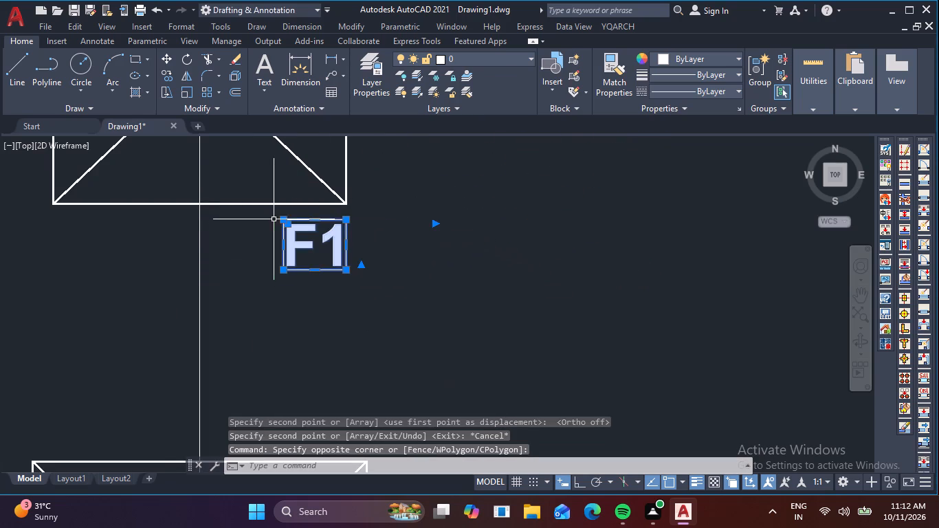
text(CO)
key(space)
key(F8)
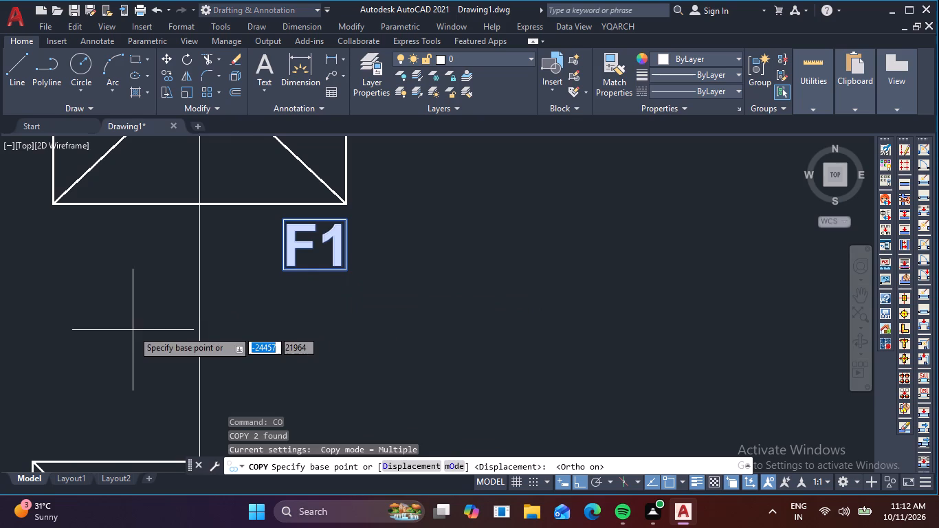
click(347, 219)
scroll(489, 230, down, 2)
middle_drag(505, 233, 243, 230)
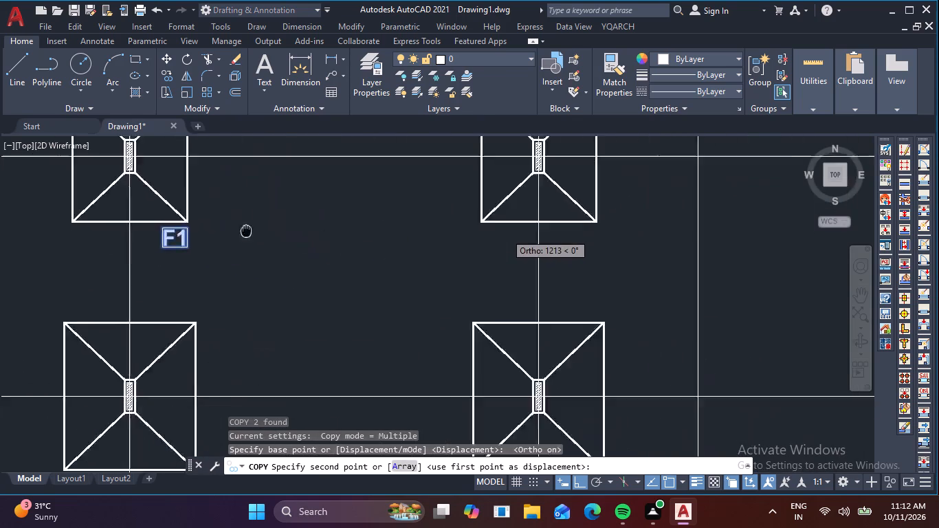
middle_drag(243, 230, 103, 235)
scroll(430, 222, up, 4)
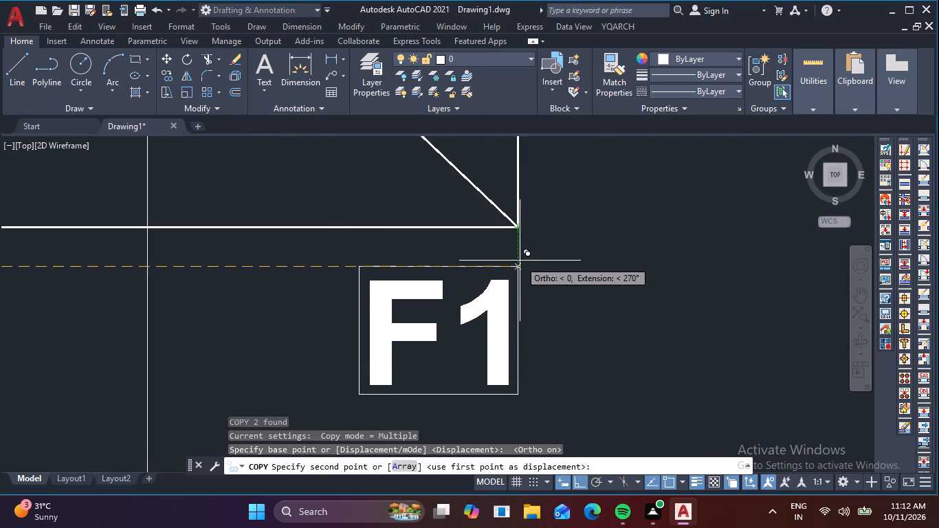
click(520, 261)
Place further F1 tag copies below the lower-right corners of the top-row V03 and V04 footings, aligned with their right edges.
scroll(523, 264, down, 3)
middle_drag(549, 277, 265, 318)
scroll(373, 299, down, 2)
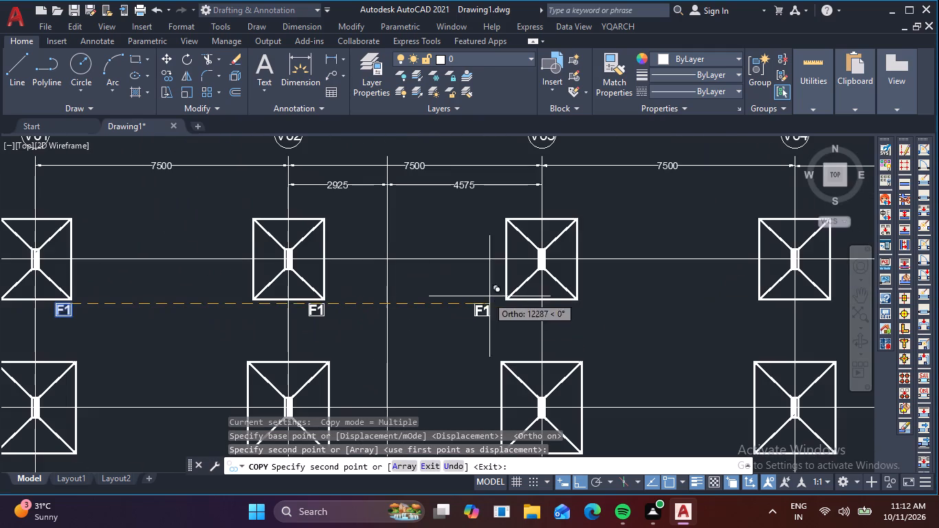
middle_drag(505, 300, 281, 323)
scroll(342, 337, up, 4)
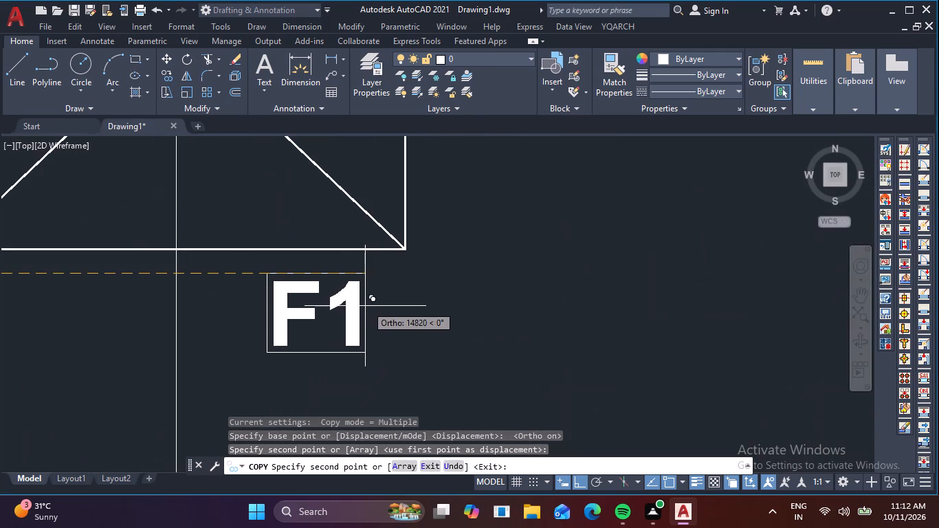
click(407, 274)
scroll(427, 274, down, 2)
middle_drag(484, 274, 182, 246)
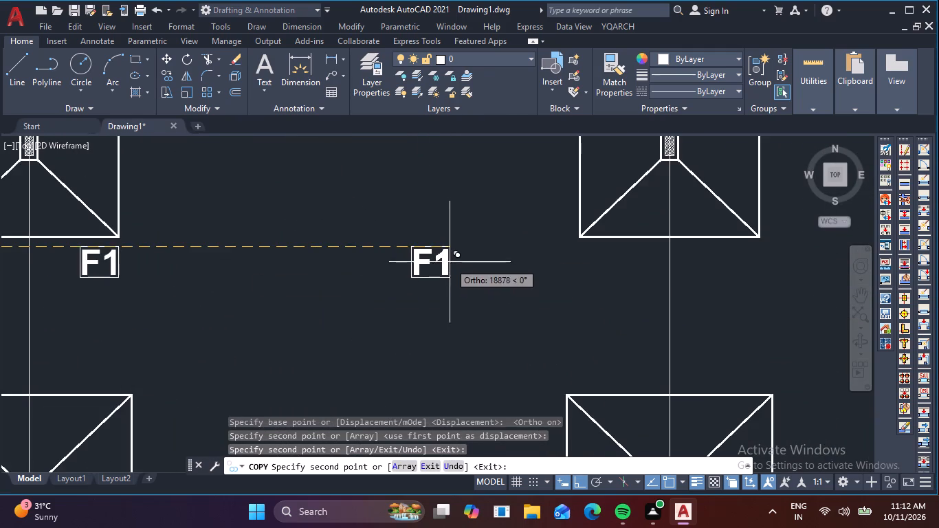
scroll(433, 276, down, 1)
middle_drag(452, 280, 264, 253)
scroll(406, 226, up, 2)
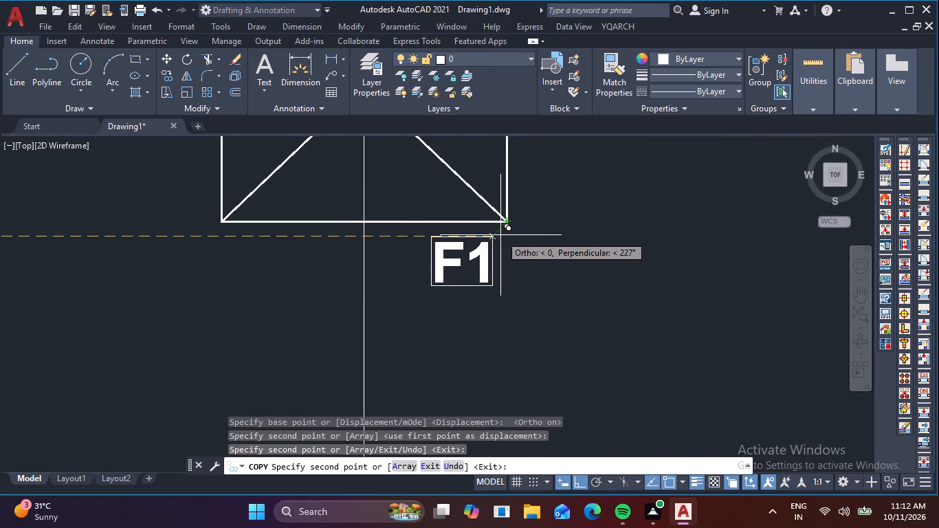
click(511, 238)
Place F1 tag copies below the lower-right corners of the top-row V05 and V06 footings, and end the copying.
scroll(519, 239, down, 4)
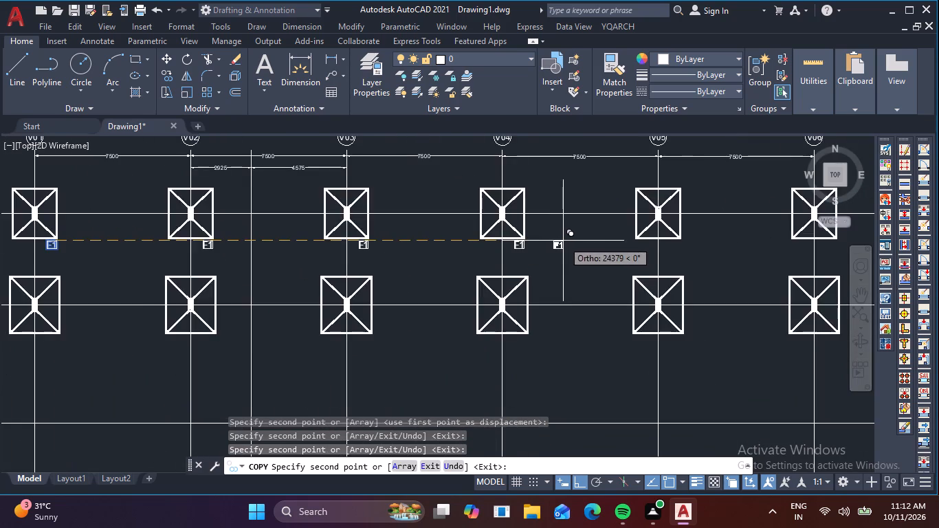
middle_drag(448, 255, 135, 223)
scroll(380, 193, up, 3)
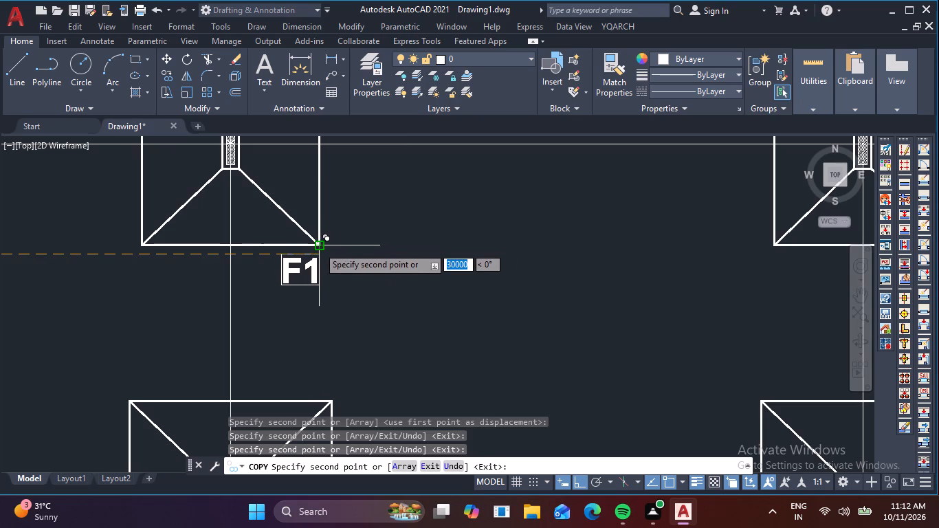
scroll(320, 260, up, 2)
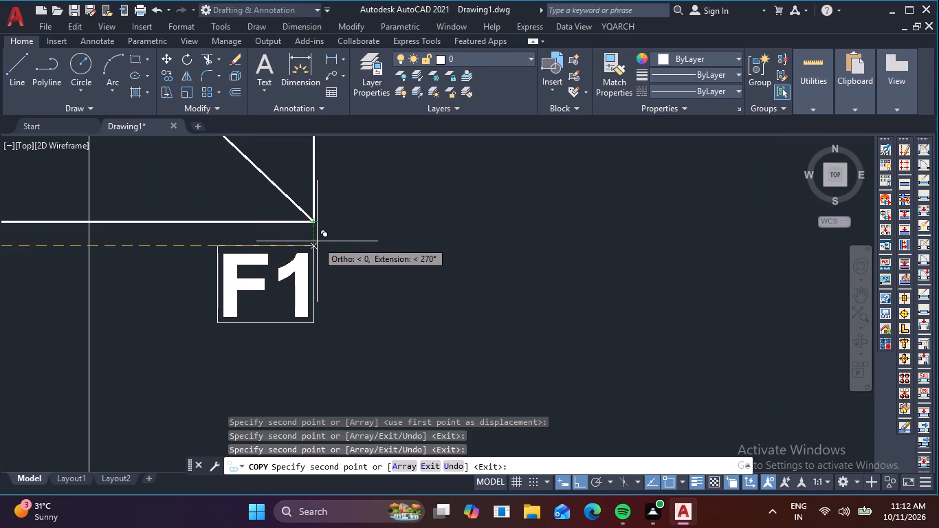
click(317, 241)
scroll(331, 241, down, 1)
scroll(404, 228, down, 3)
middle_drag(409, 241, 152, 262)
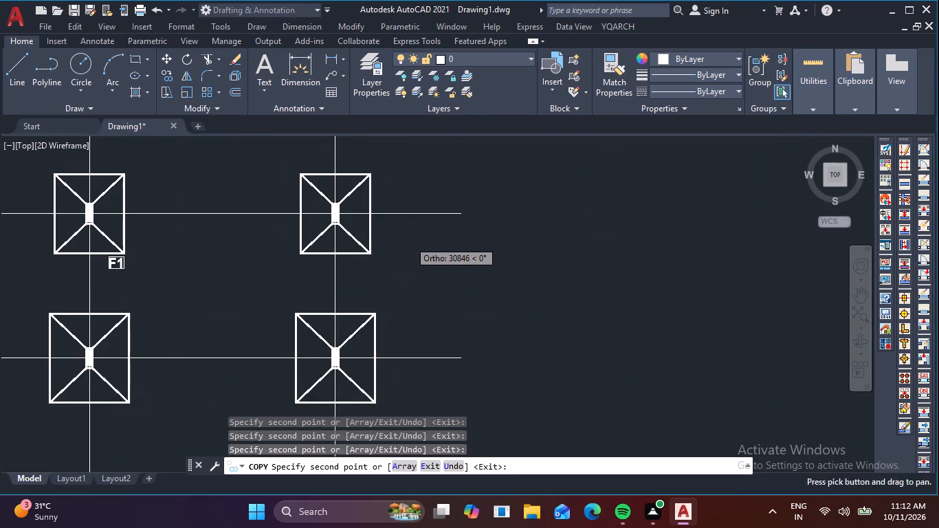
scroll(337, 254, up, 4)
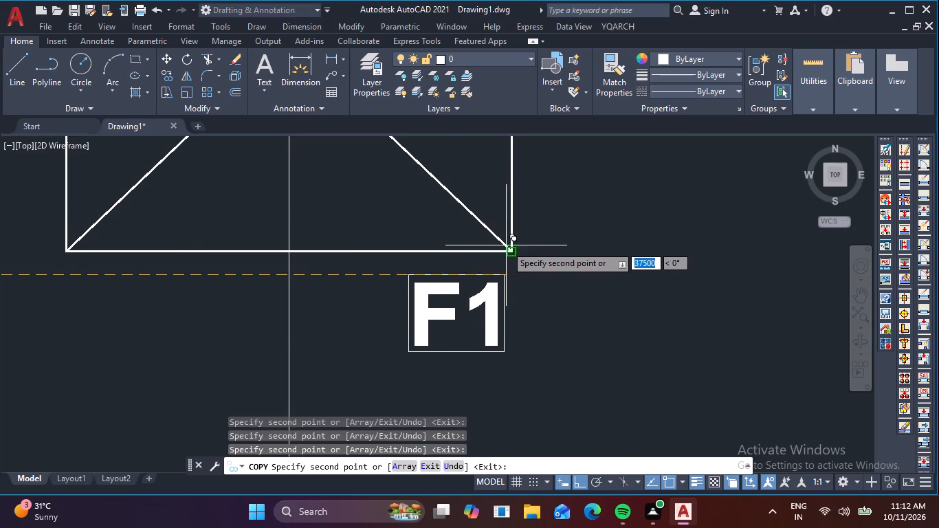
click(513, 271)
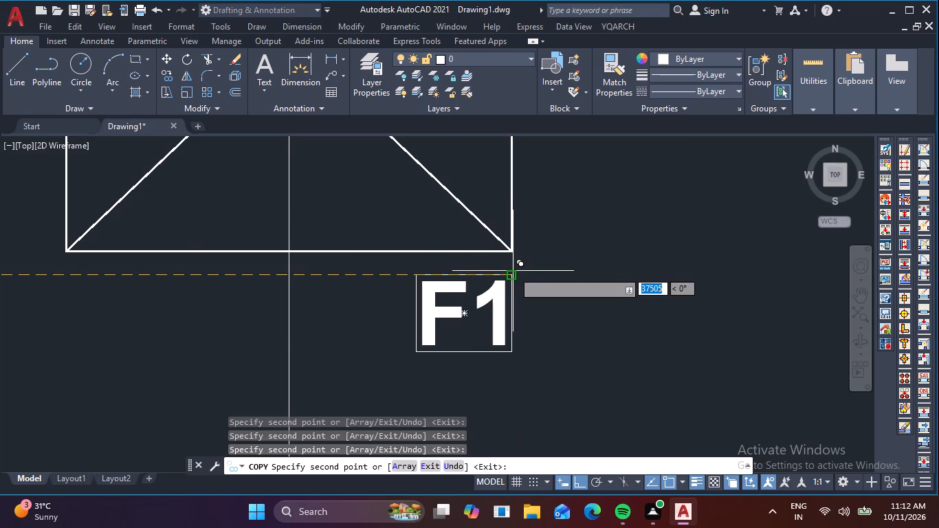
scroll(478, 287, down, 4)
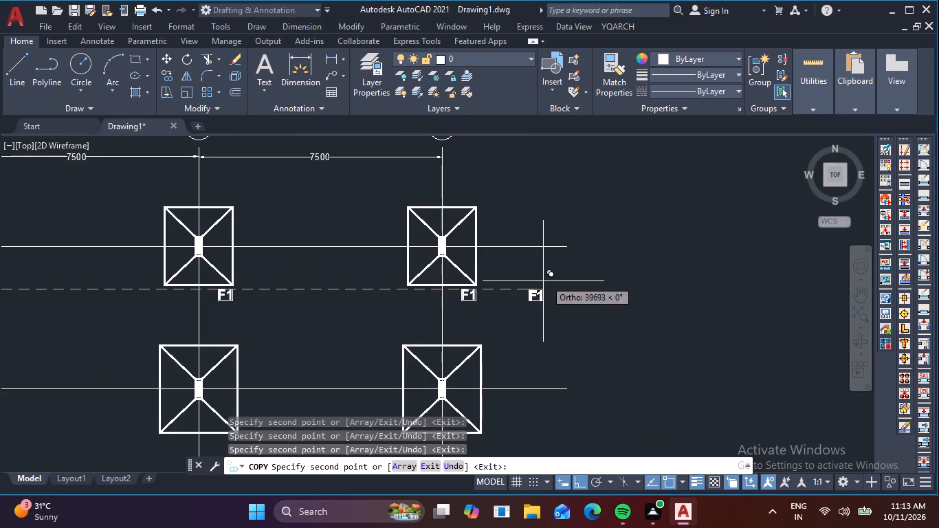
key(Escape)
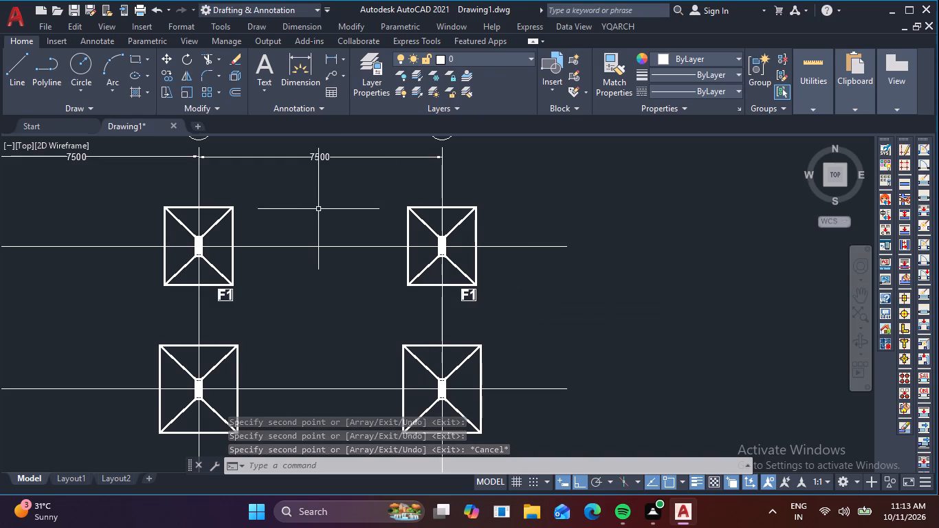
Change the text of the spare boxed F1 tag beside the loose H01A bubble above the plan to F2.
scroll(313, 199, down, 2)
middle_drag(329, 221, 353, 286)
scroll(153, 193, up, 4)
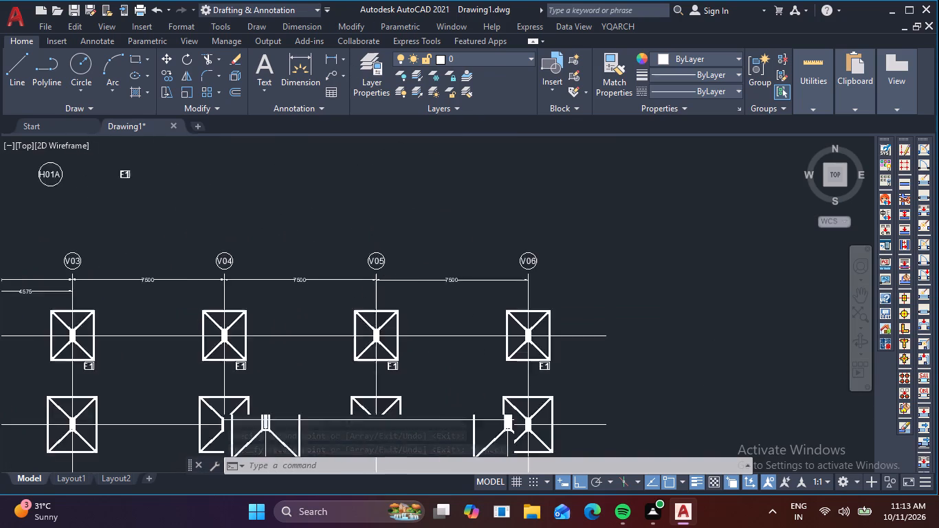
middle_drag(165, 210, 307, 311)
scroll(174, 204, up, 1)
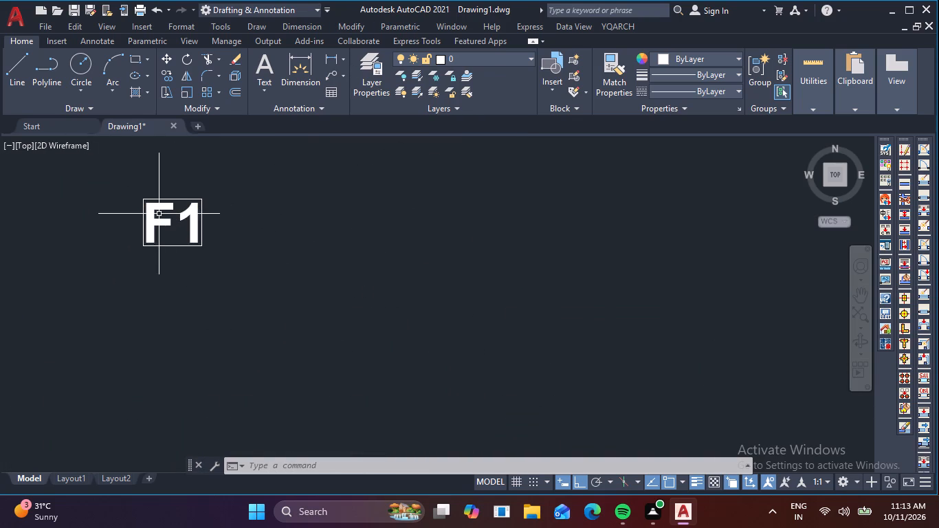
double_click(153, 223)
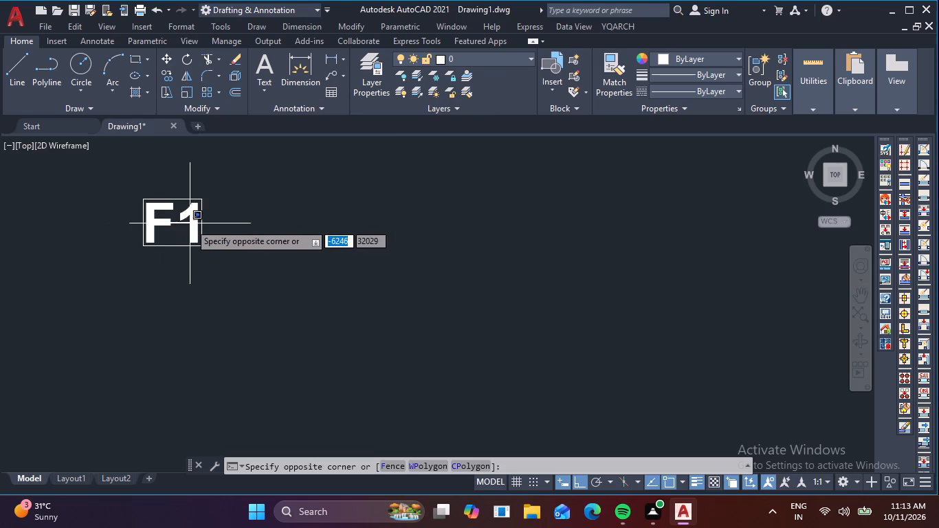
click(184, 210)
double_click(186, 217)
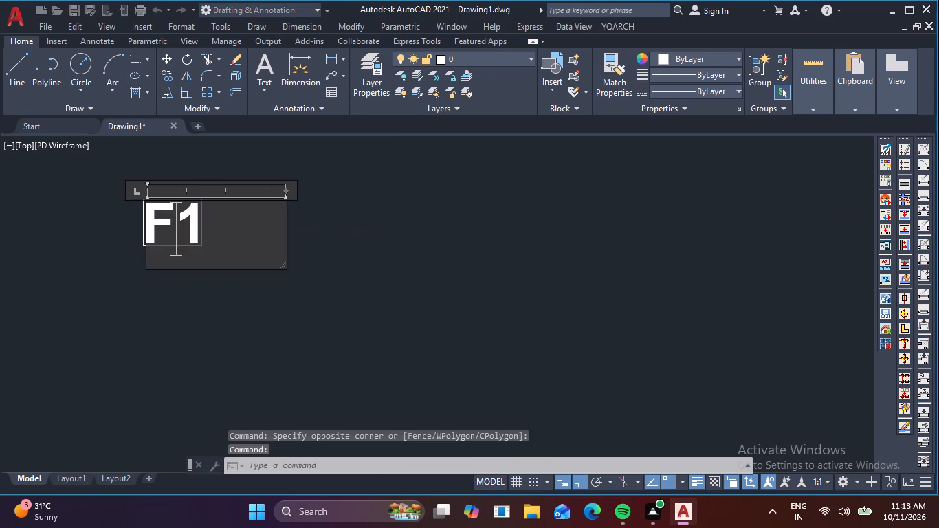
click(211, 218)
key(BackSpace)
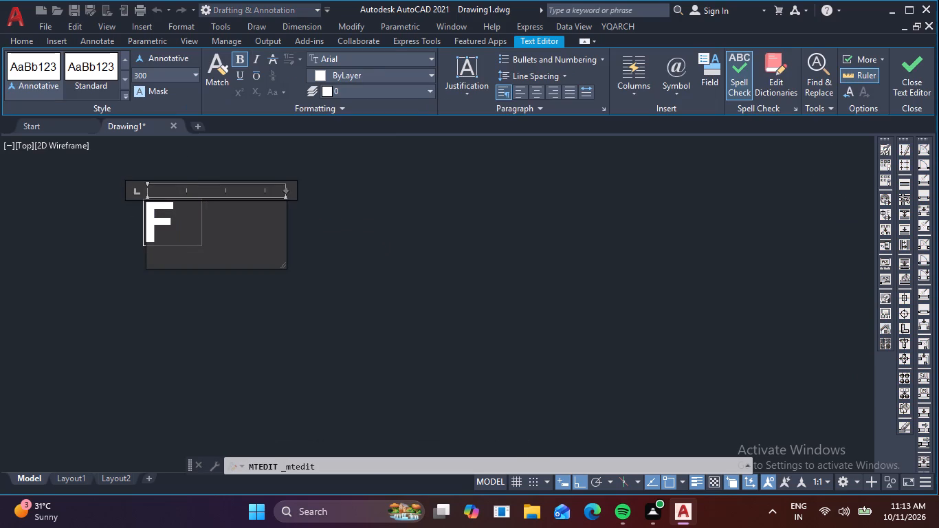
key(2)
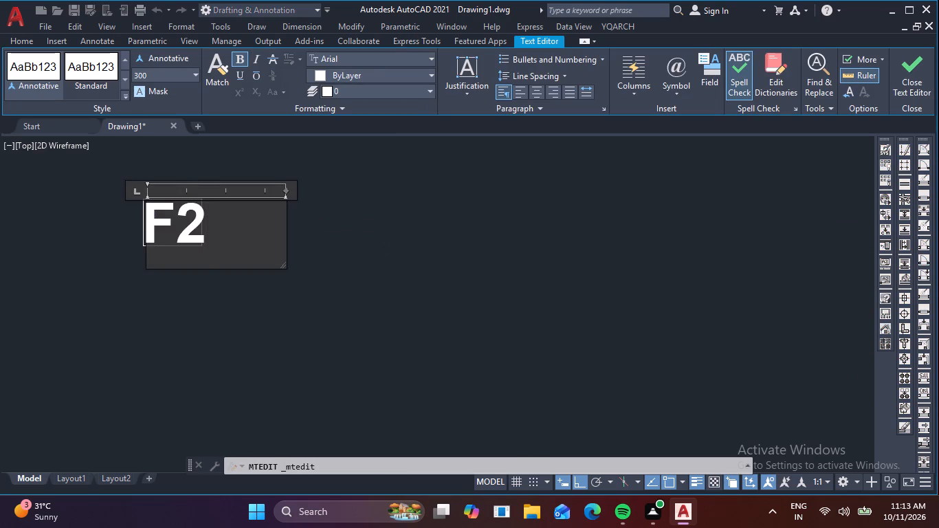
click(217, 283)
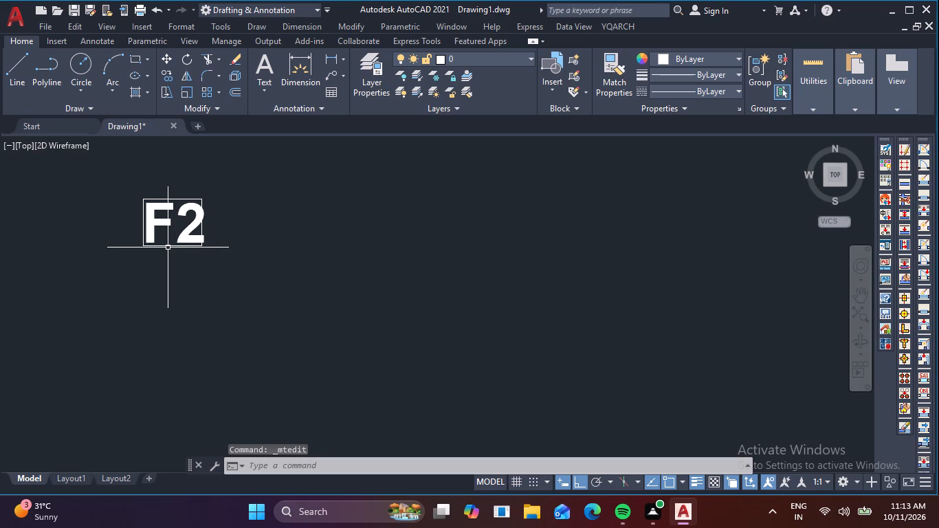
Delete the old rectangle around the F2 text.
click(170, 247)
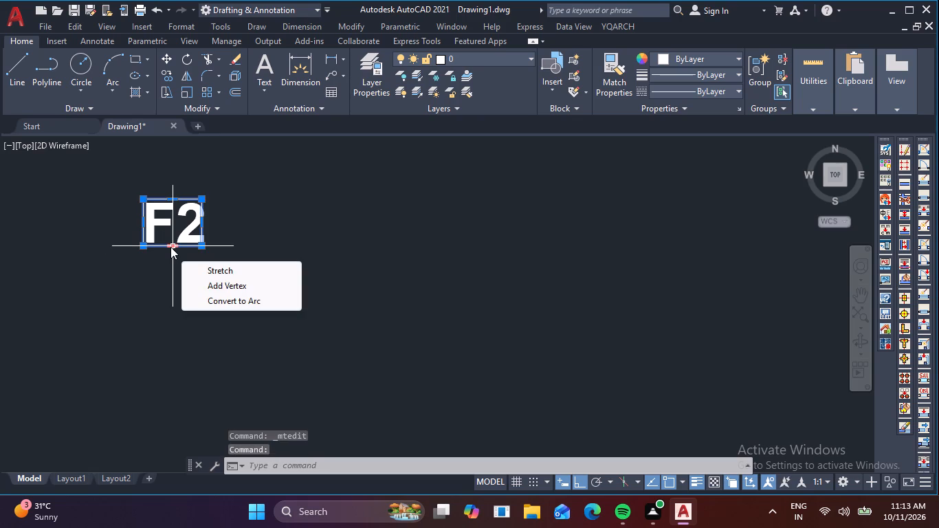
key(Delete)
key(Delete)
key(Delete)
key(Delete)
key(Escape)
key(Delete)
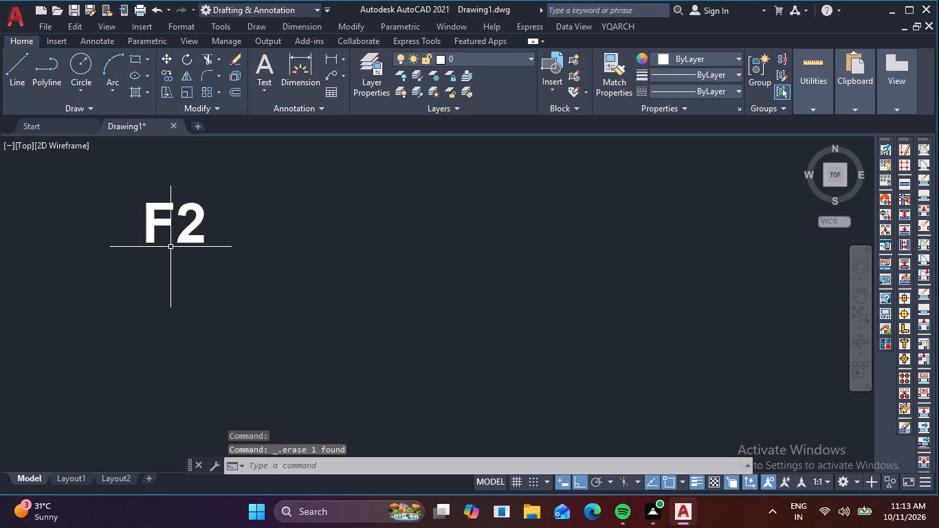
Enclose the F2 text with a variable-size rectangle using TCIRCLE and an offset factor of 0.1.
drag(210, 260, 192, 230)
click(130, 180)
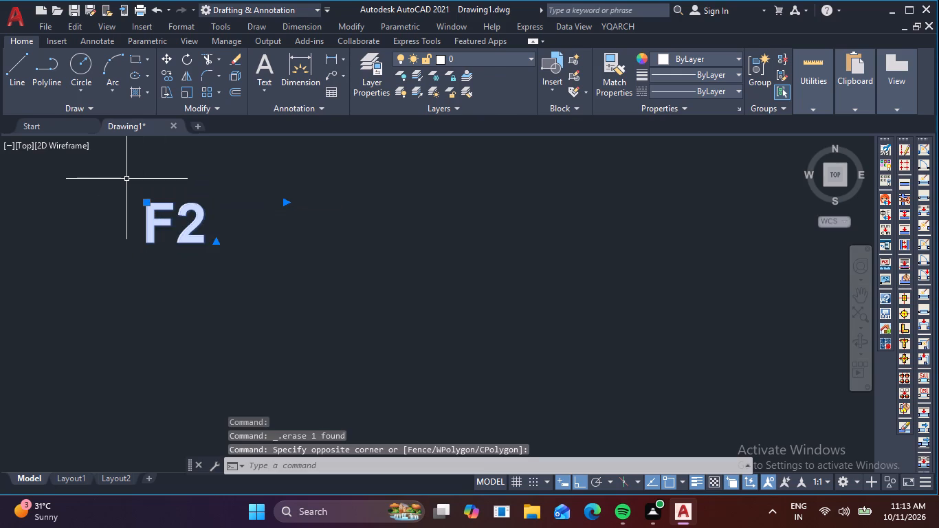
text(TC)
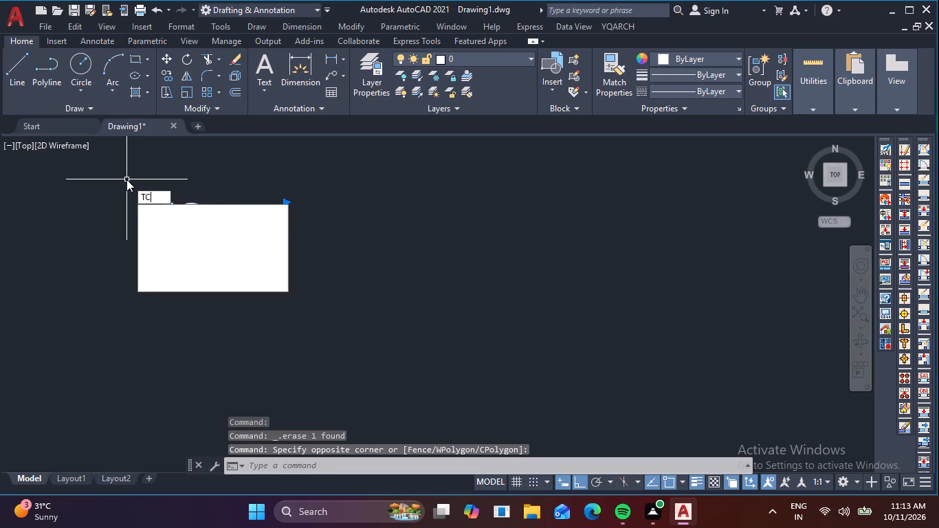
key(i)
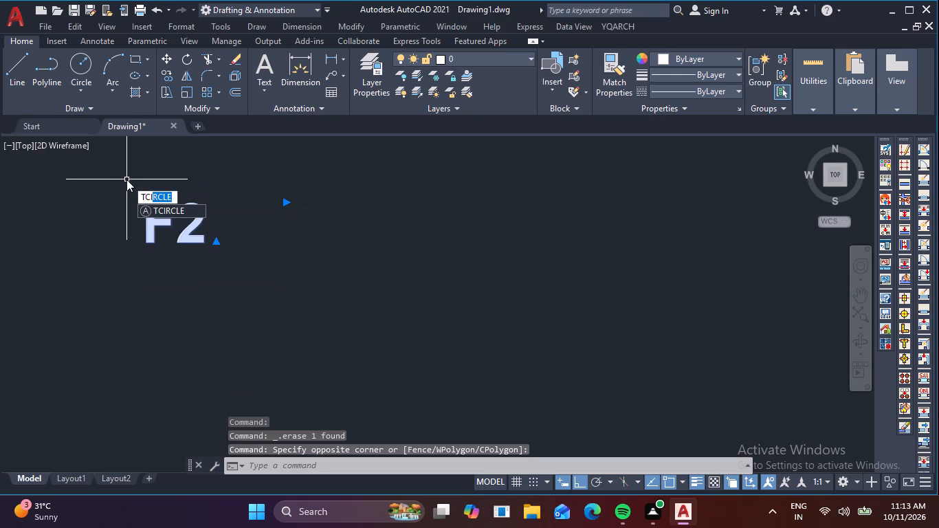
key(space)
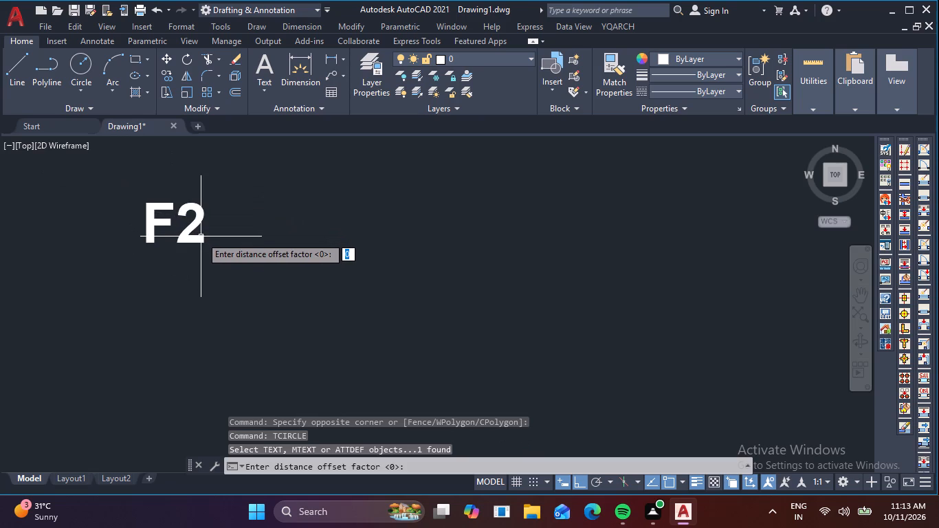
text(.1)
key(space)
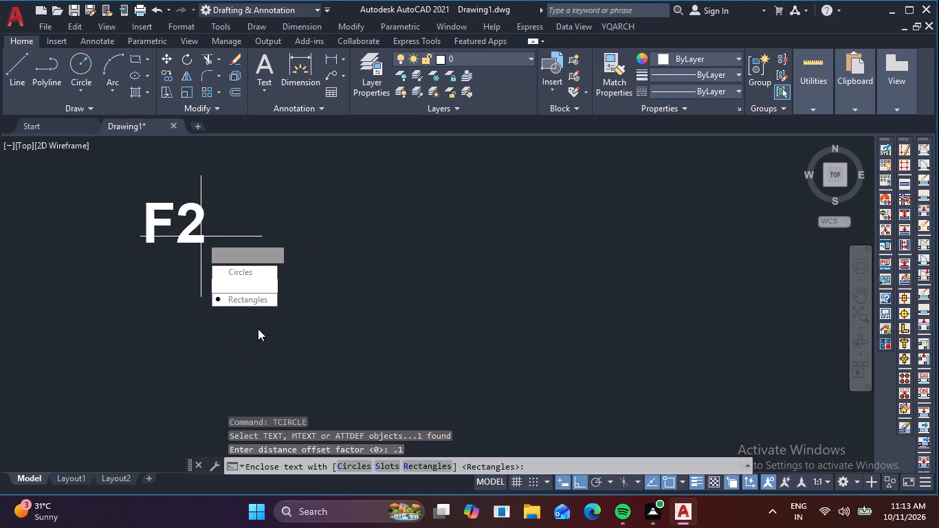
drag(249, 299, 201, 236)
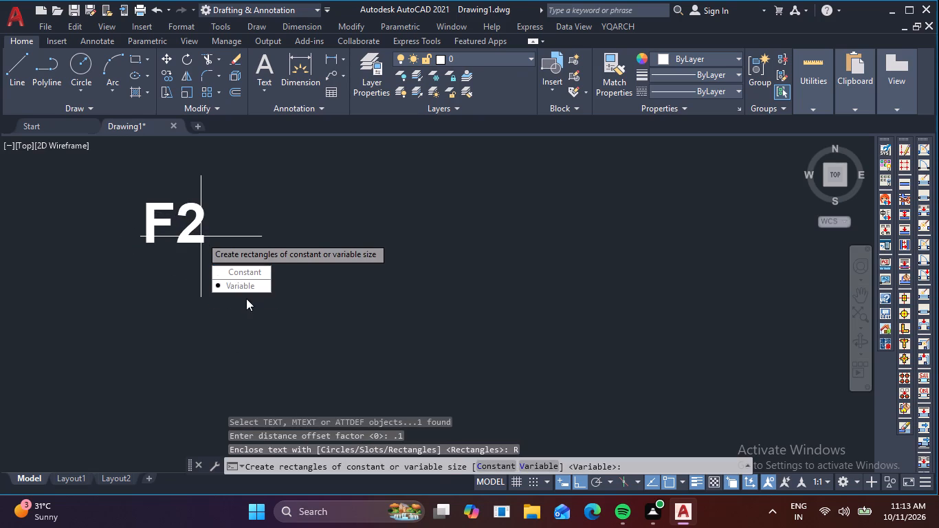
drag(250, 287, 201, 236)
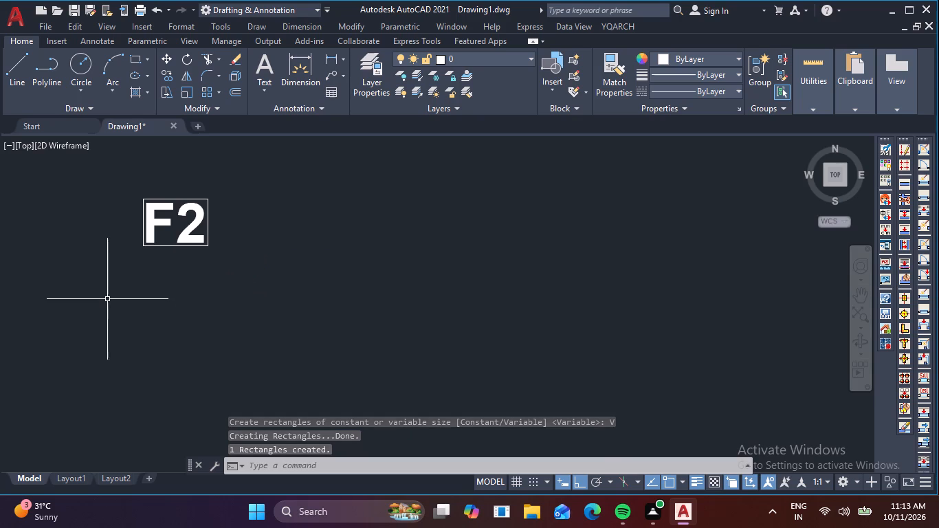
Copy the boxed F2 tag from its upper-right corner to just below the lower-right corner of the V01 footing in row H02A.
key(Escape)
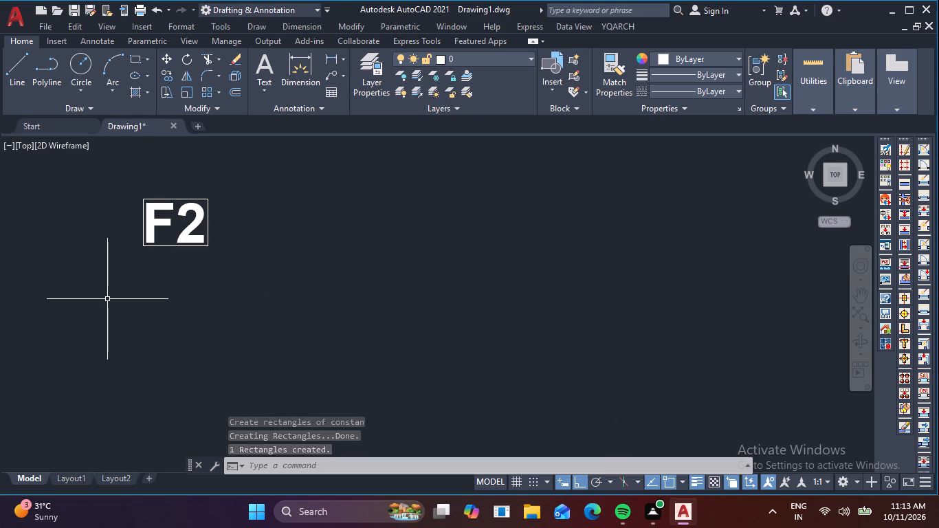
drag(247, 271, 189, 221)
click(88, 142)
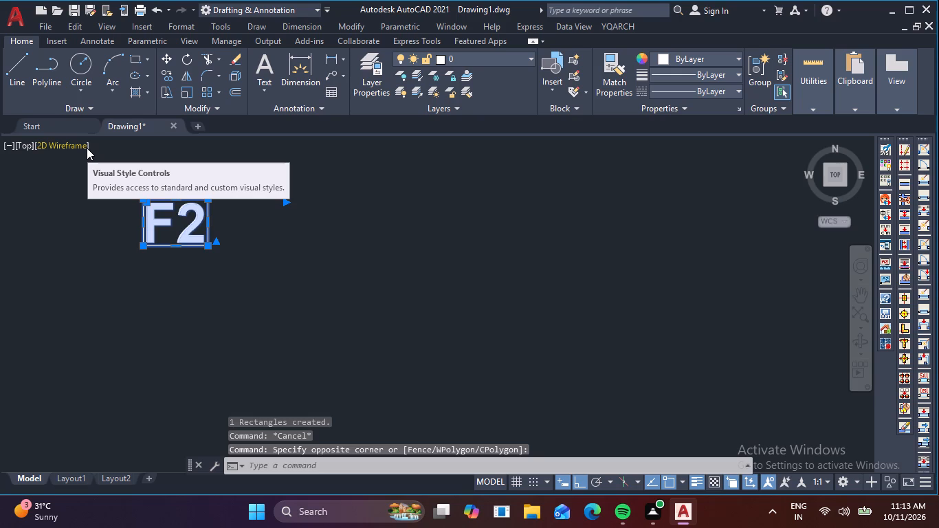
text(CO)
key(space)
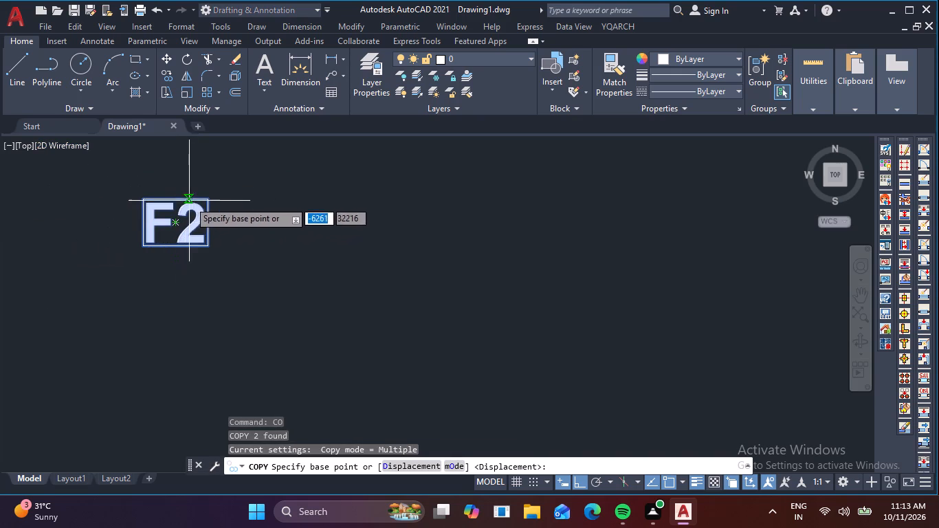
click(210, 201)
scroll(169, 253, down, 2)
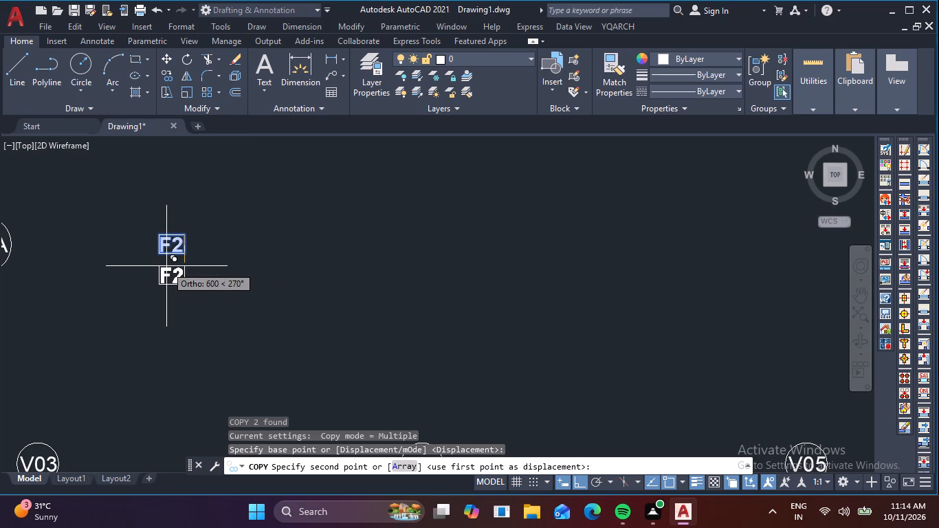
key(F8)
scroll(149, 289, down, 1)
middle_drag(124, 313, 351, 116)
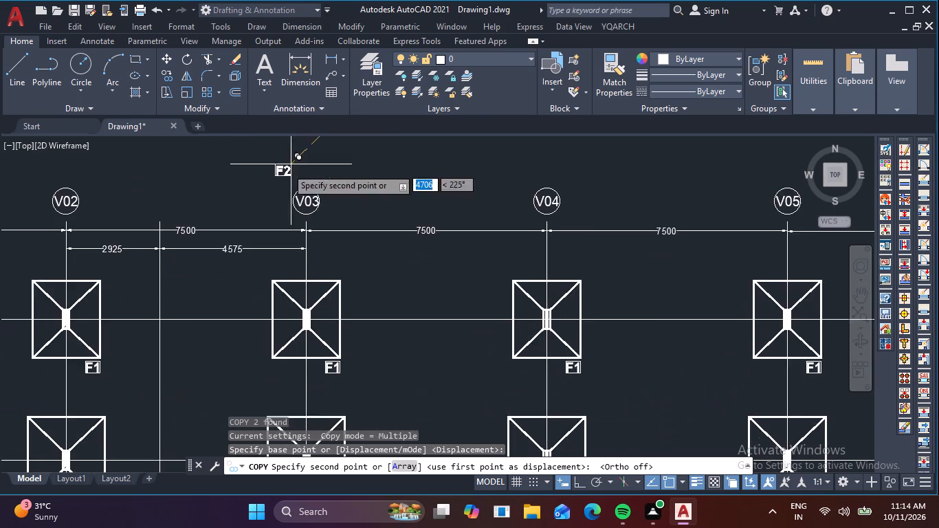
scroll(265, 198, down, 1)
middle_drag(220, 316, 373, 236)
scroll(157, 324, up, 3)
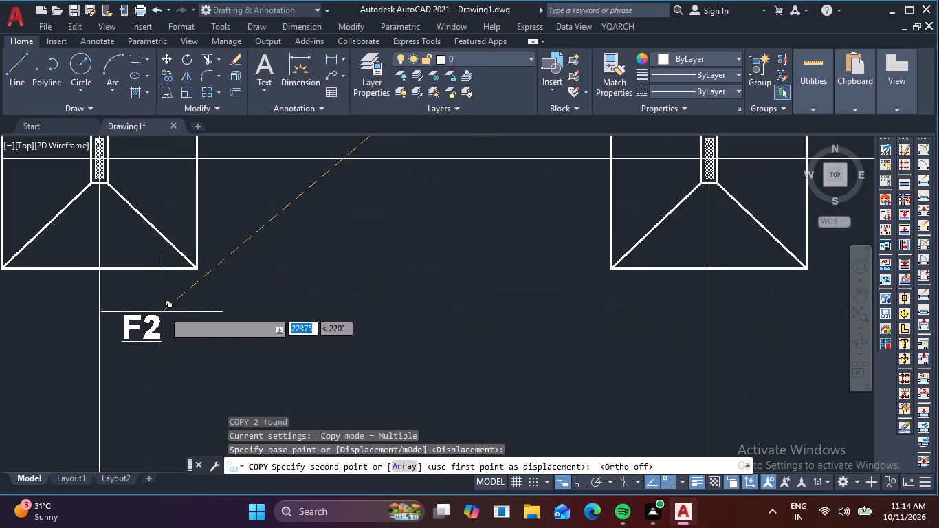
click(198, 285)
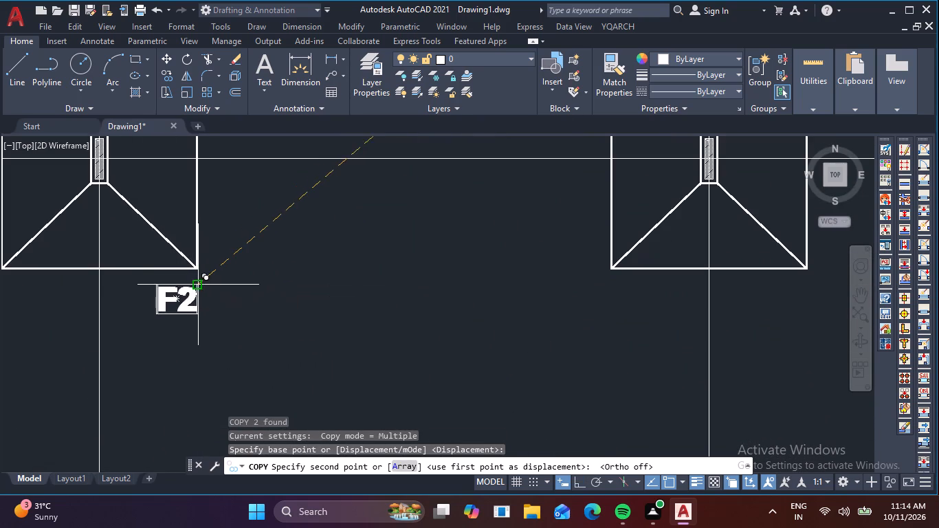
key(Escape)
Copy the V01 footing's F2 tag horizontally, with Ortho on, to below the lower-right corner of the V02 footing in row H02A.
scroll(238, 328, up, 2)
drag(216, 322, 194, 309)
click(12, 200)
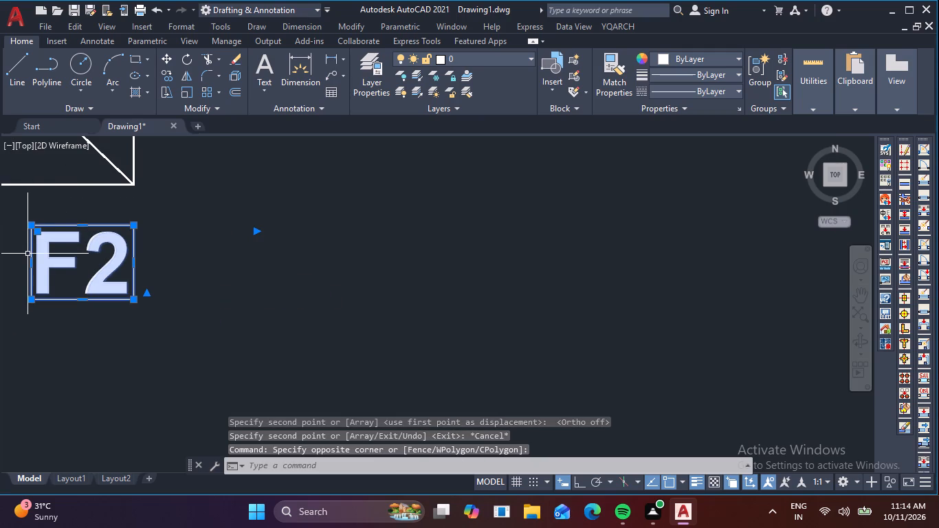
text(CO)
key(space)
click(130, 228)
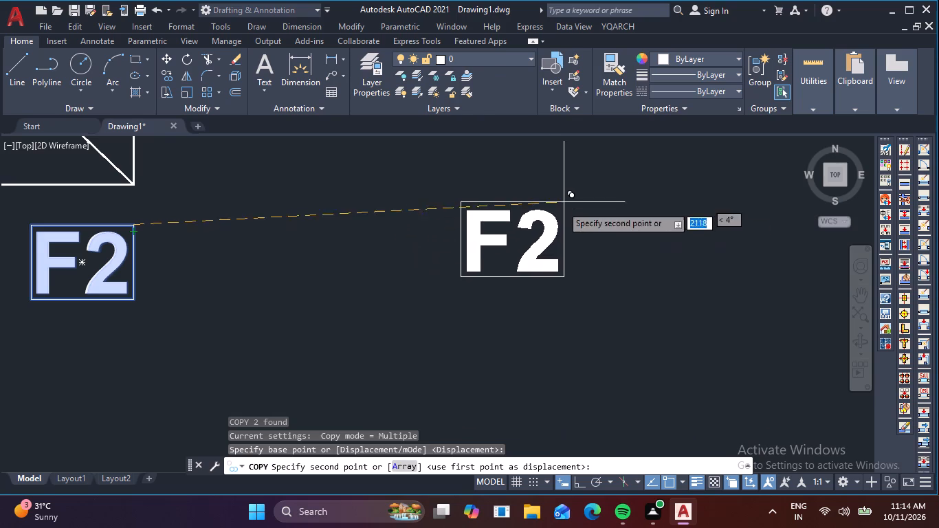
scroll(564, 273, down, 3)
middle_drag(625, 264, 298, 214)
scroll(476, 222, up, 3)
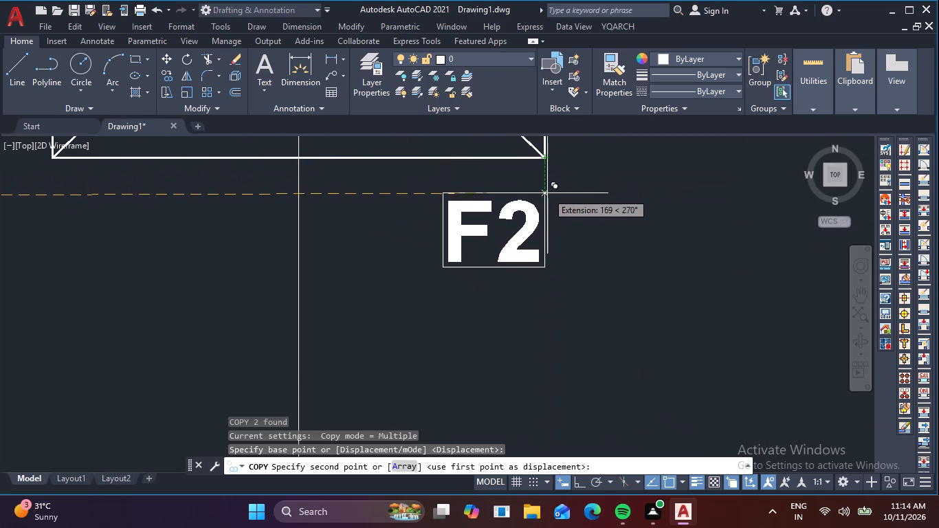
key(F8)
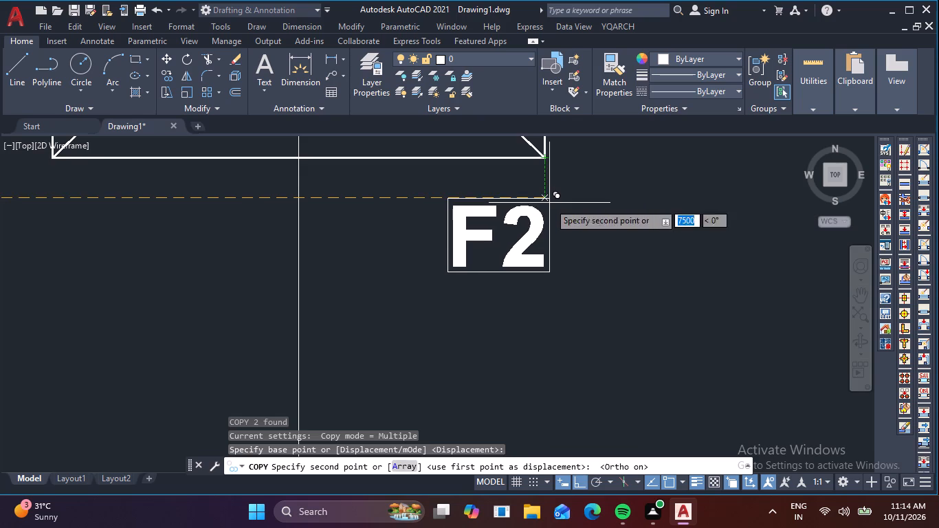
click(542, 197)
Place F2 tag copies below the lower-right corners of the V03 and V04 footings in row H02A.
scroll(613, 236, down, 2)
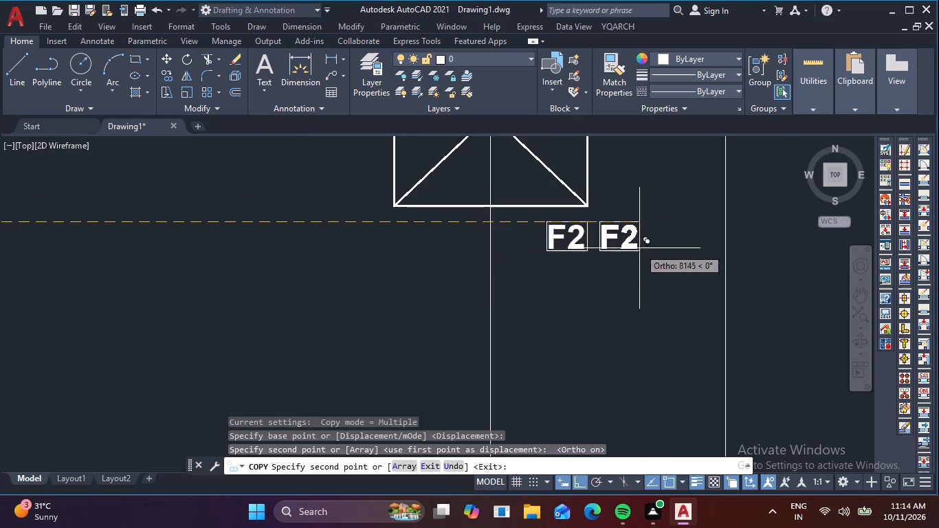
middle_drag(579, 242, 309, 242)
middle_drag(610, 276, 384, 261)
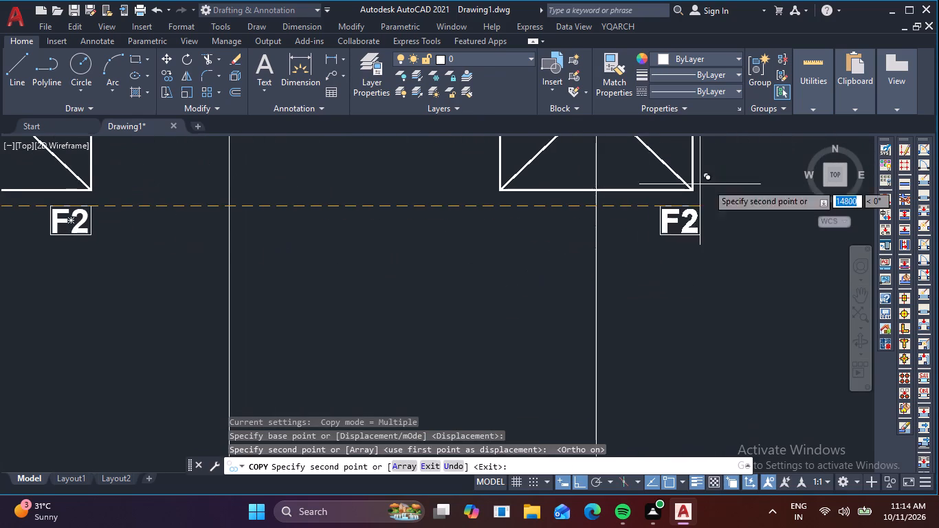
scroll(707, 193, up, 2)
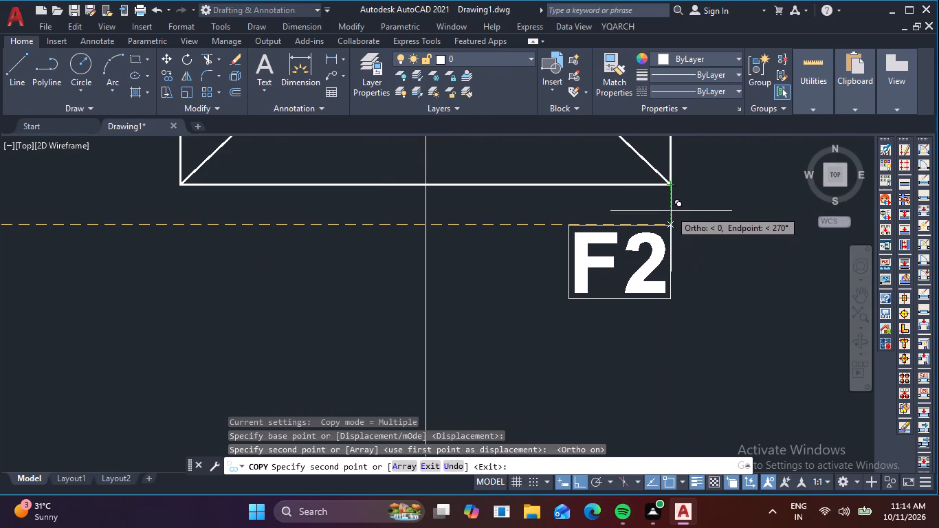
click(672, 221)
scroll(672, 221, down, 2)
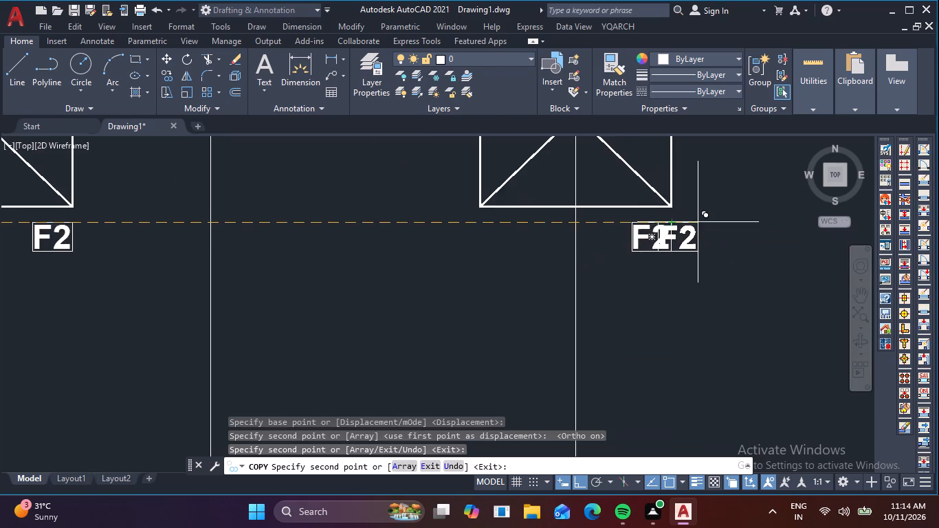
middle_drag(683, 235, 448, 221)
scroll(519, 228, down, 3)
middle_drag(518, 251, 371, 252)
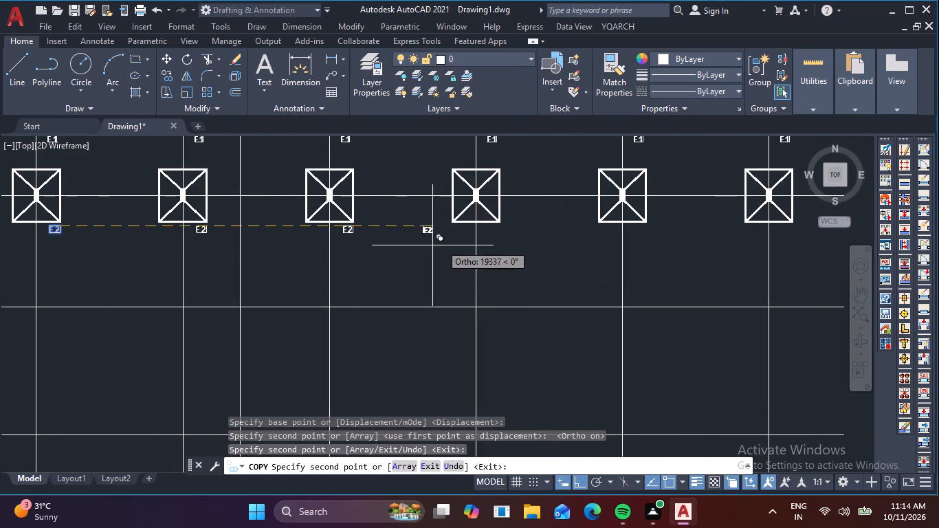
scroll(471, 248, up, 2)
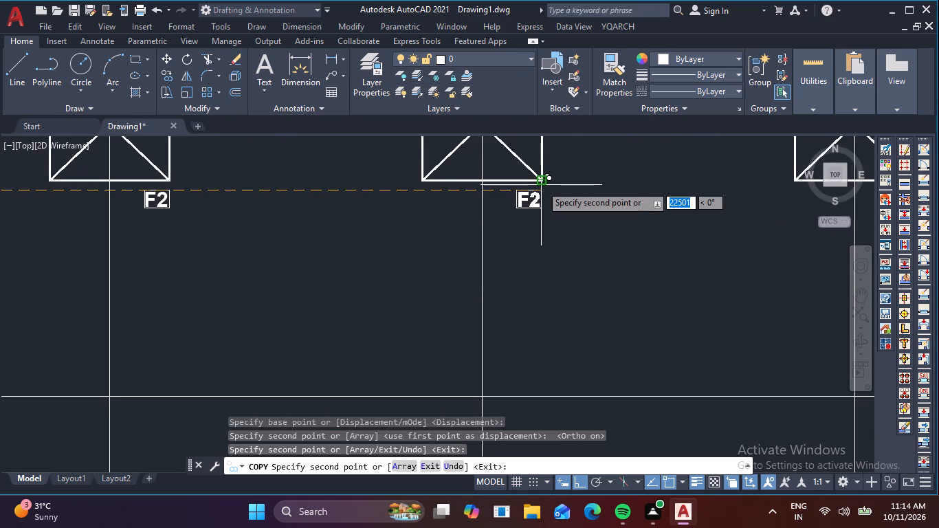
click(542, 195)
Place F2 tag copies below the lower-right corners of the V05 and V06 footings in row H02A, and end the copying.
scroll(566, 217, down, 2)
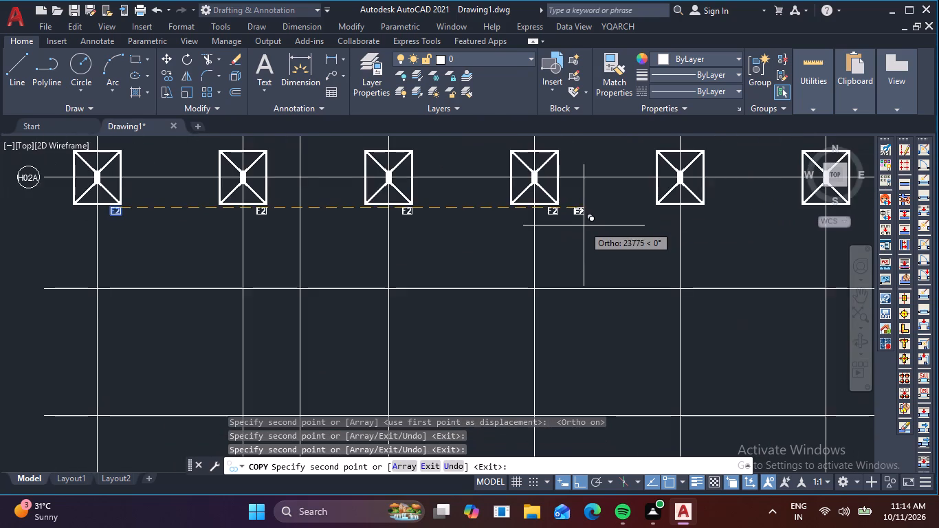
middle_drag(585, 227, 423, 220)
scroll(542, 205, up, 2)
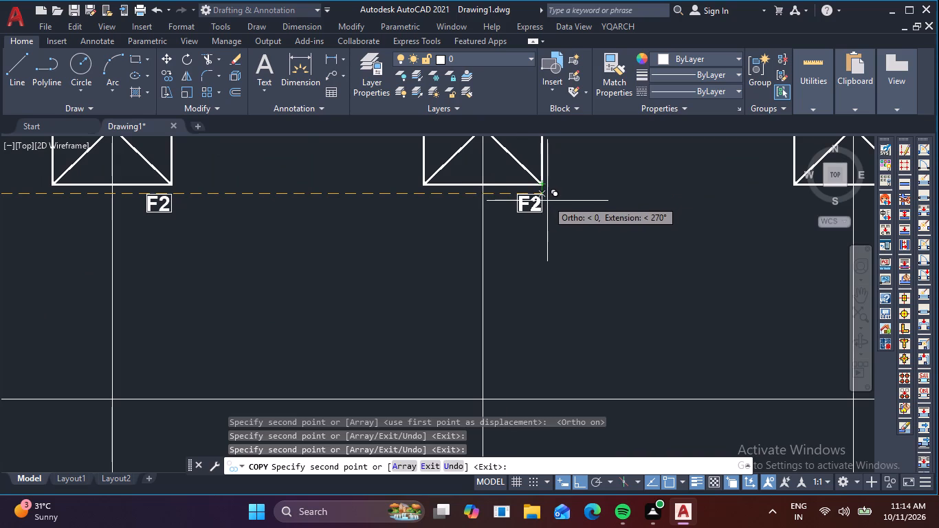
scroll(547, 201, up, 1)
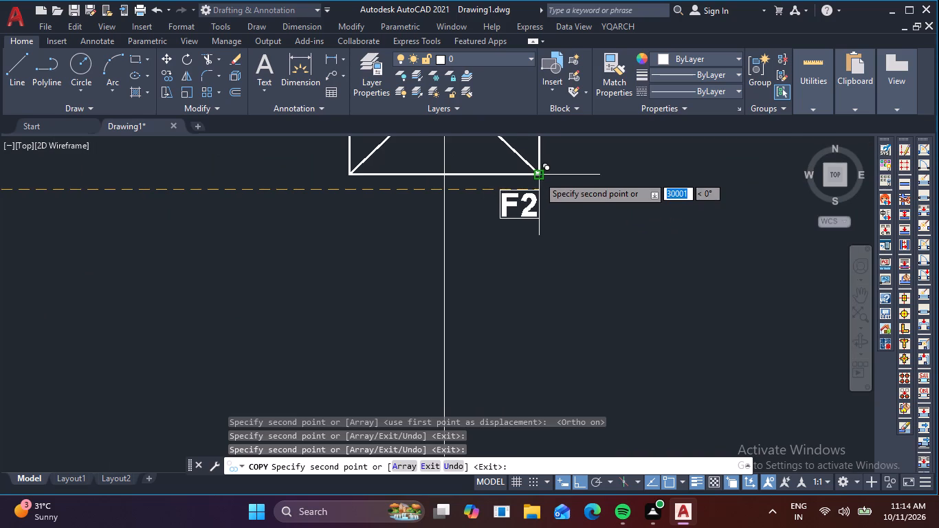
click(538, 190)
scroll(553, 196, down, 4)
middle_drag(586, 229, 465, 250)
scroll(465, 250, up, 1)
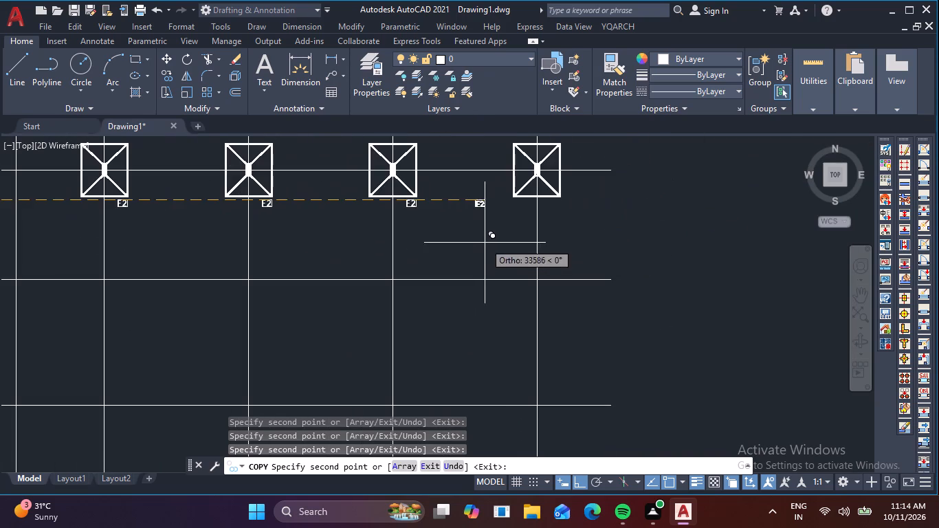
scroll(566, 213, up, 3)
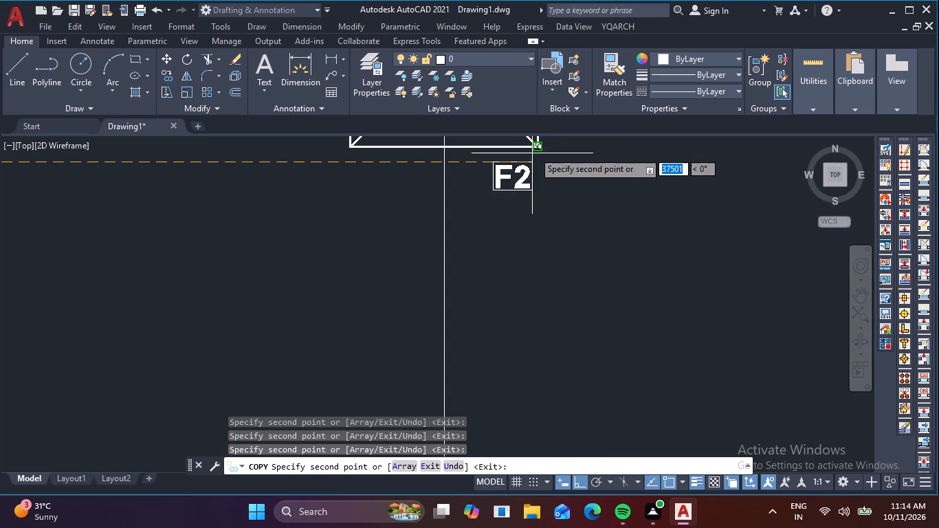
click(540, 164)
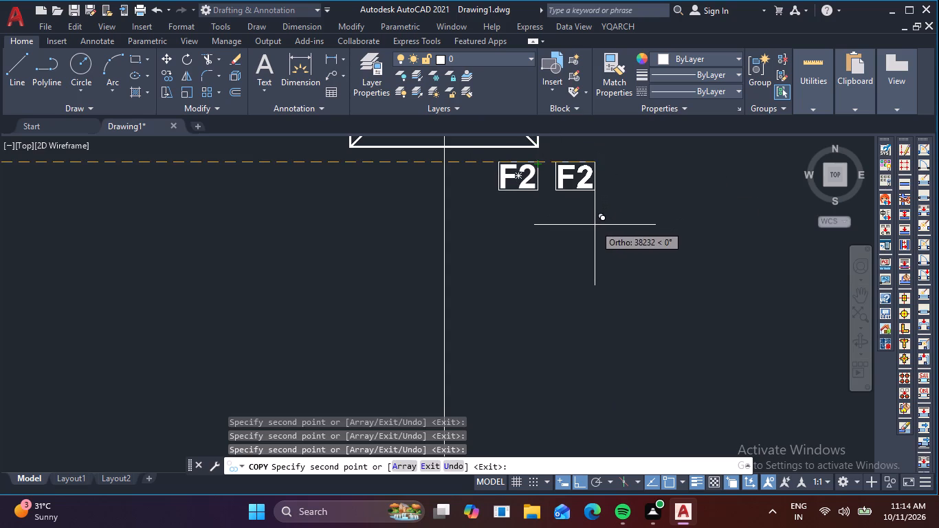
key(Escape)
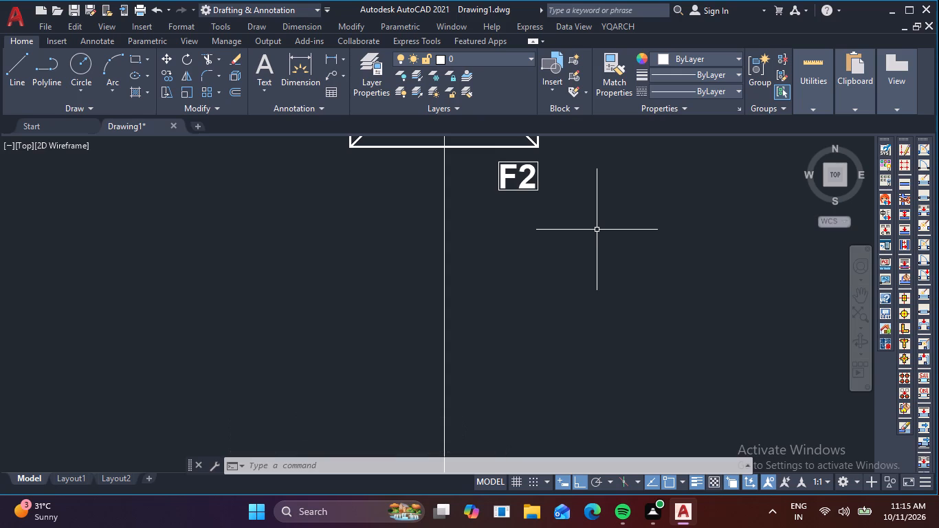
Add a horizontal linear dimension for the width of the V01 footing in row H01A, placed just above its top edge.
text(DLI)
key(space)
scroll(558, 229, down, 2)
scroll(440, 226, down, 2)
middle_drag(360, 238, 448, 331)
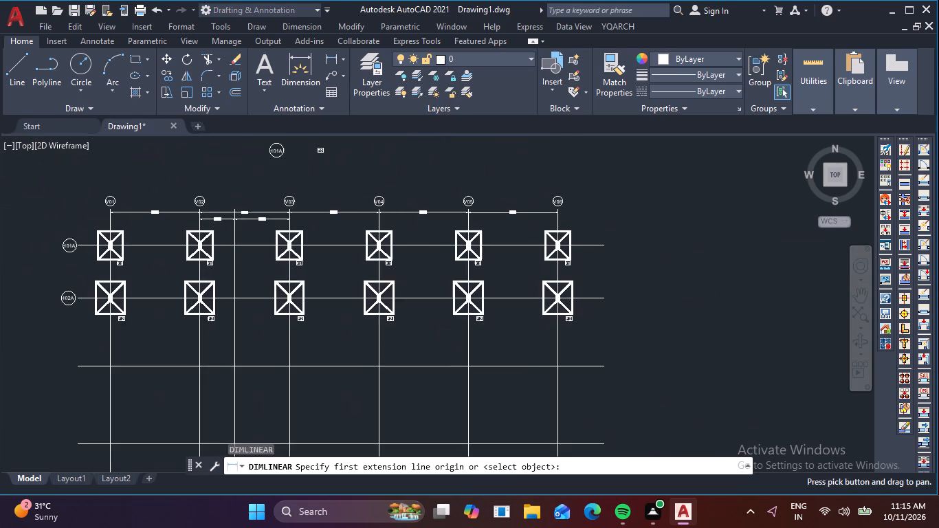
scroll(159, 277, up, 1)
middle_drag(159, 277, 369, 342)
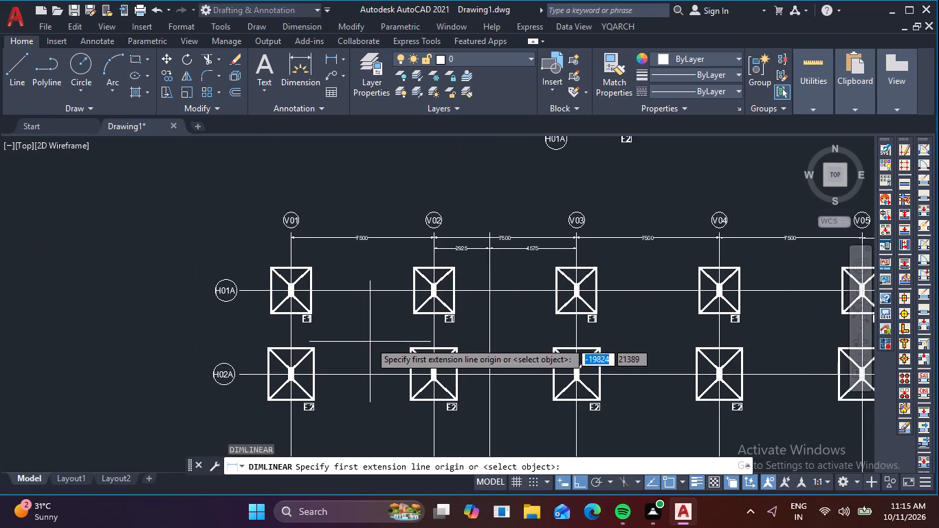
scroll(250, 276, up, 3)
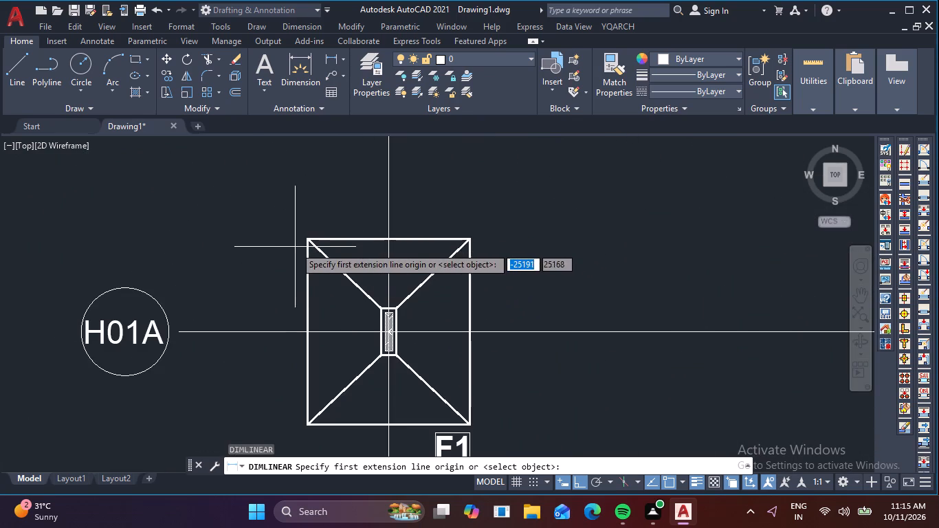
click(309, 239)
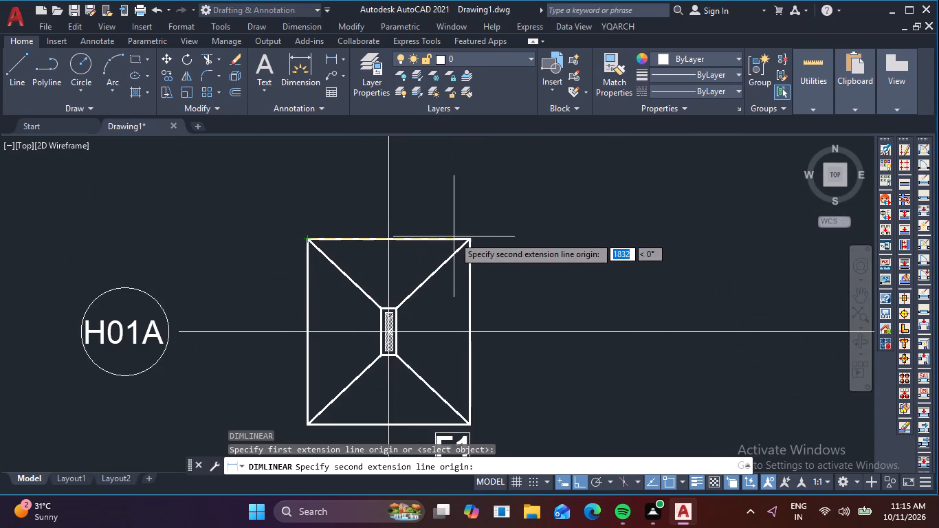
click(474, 241)
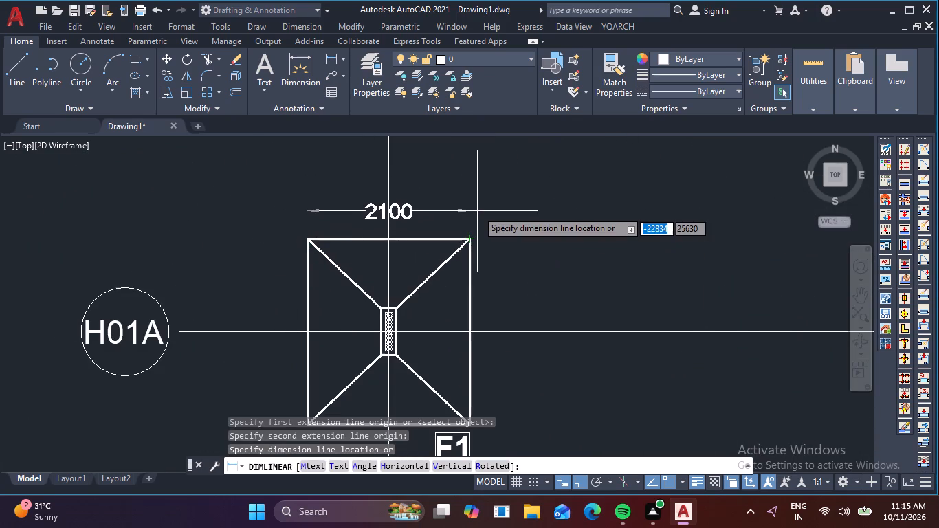
click(477, 210)
Add a vertical linear dimension for the length of the same V01 footing's left edge, placed just outside it.
key(space)
middle_drag(396, 273, 398, 272)
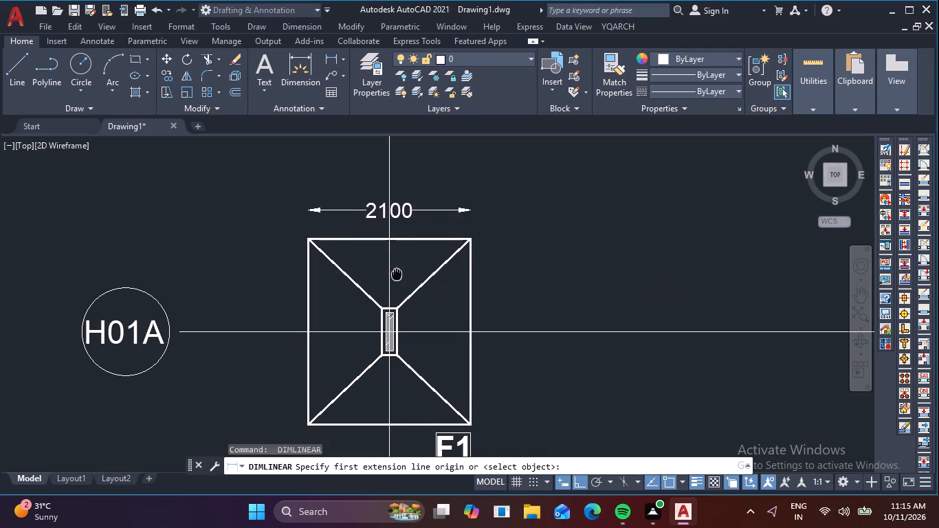
middle_drag(398, 272, 482, 207)
click(390, 170)
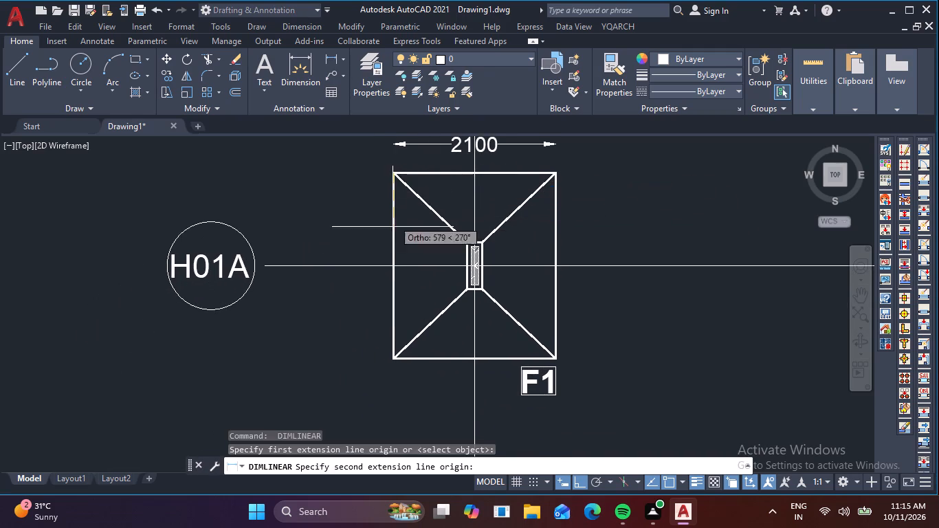
click(395, 363)
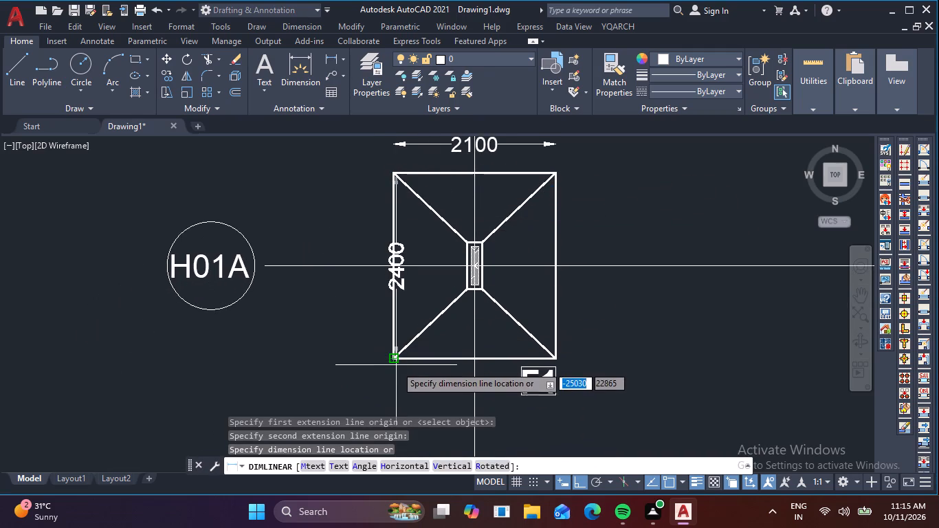
click(374, 362)
scroll(525, 325, down, 2)
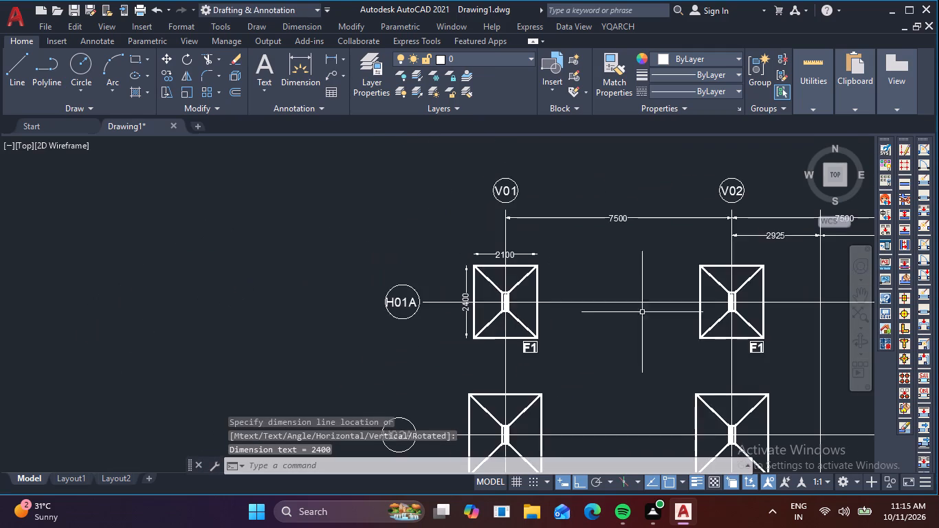
Add linear dimensions for the width and length of the V02 footing in row H01A, just outside its top and left edges.
middle_drag(652, 311, 329, 250)
key(space)
key(space)
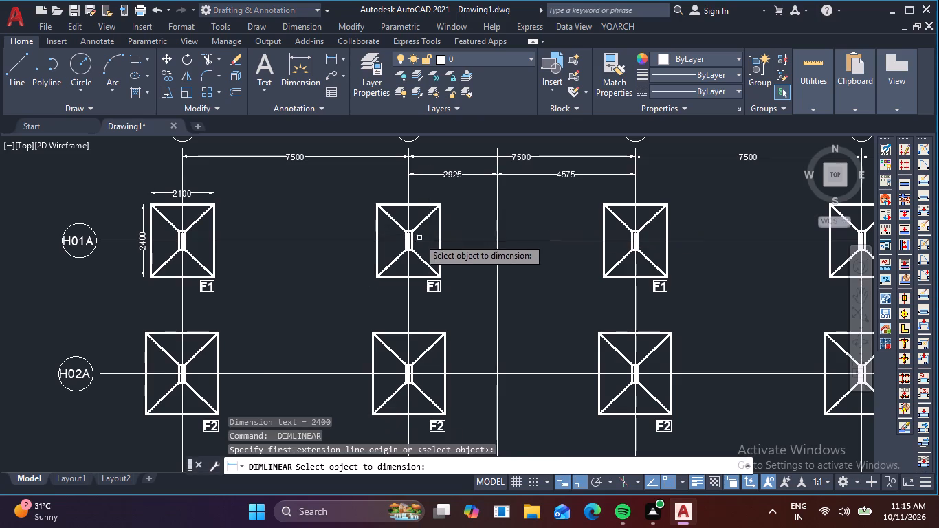
scroll(402, 207, up, 2)
click(405, 200)
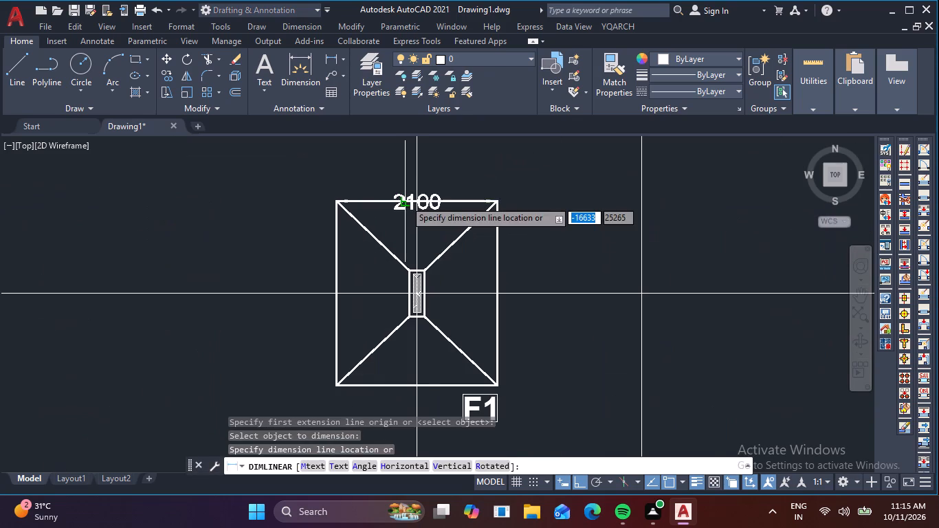
click(393, 173)
key(space)
key(space)
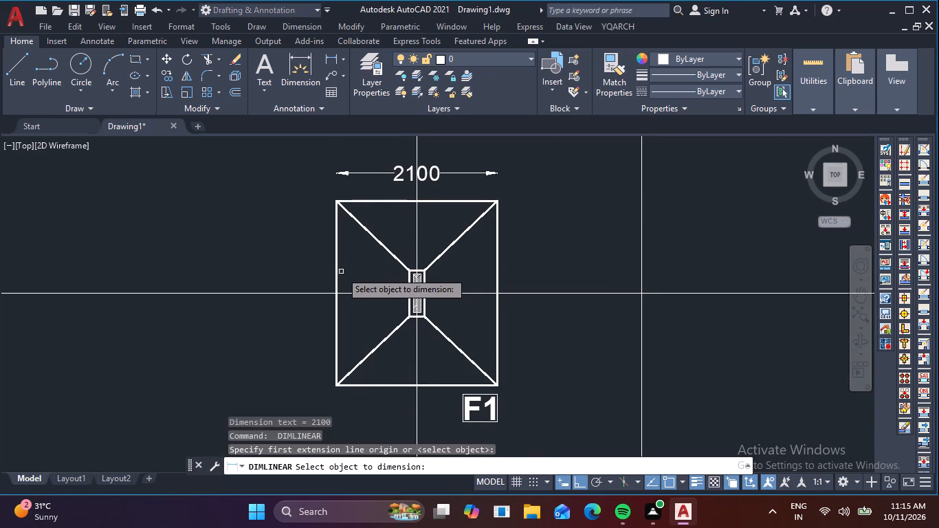
click(337, 268)
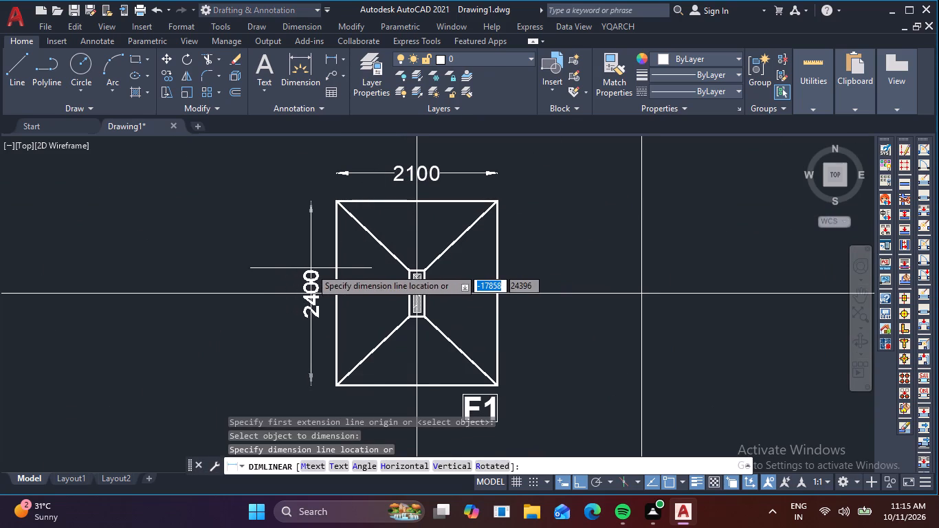
click(311, 268)
Add linear dimensions for the width and length of the V03 footing in row H01A, just outside its top and left edges.
middle_drag(507, 274, 83, 275)
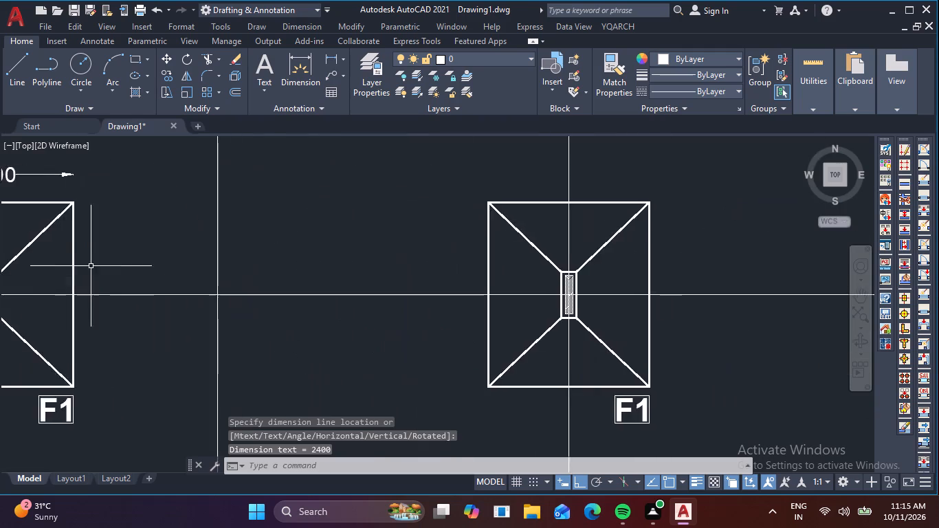
scroll(124, 267, down, 1)
scroll(397, 231, up, 1)
key(space)
key(space)
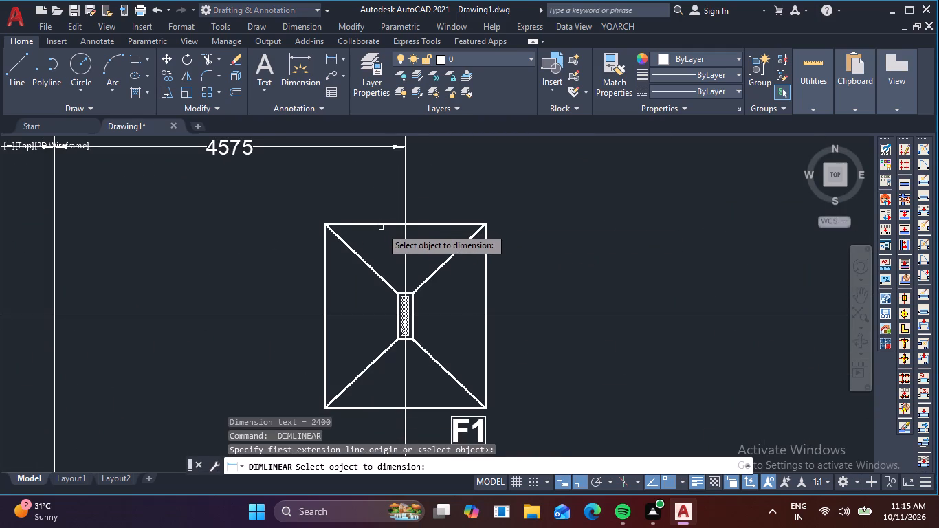
click(382, 224)
click(388, 195)
key(space)
key(space)
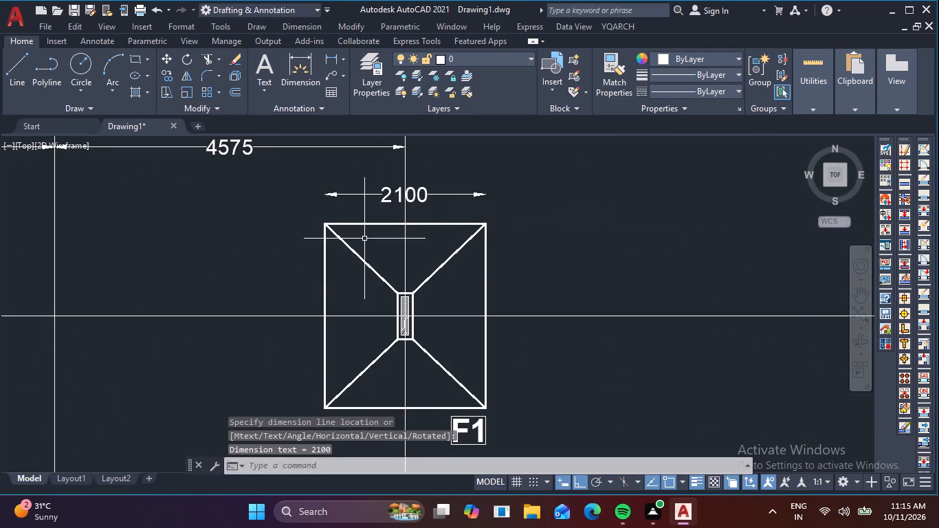
click(323, 301)
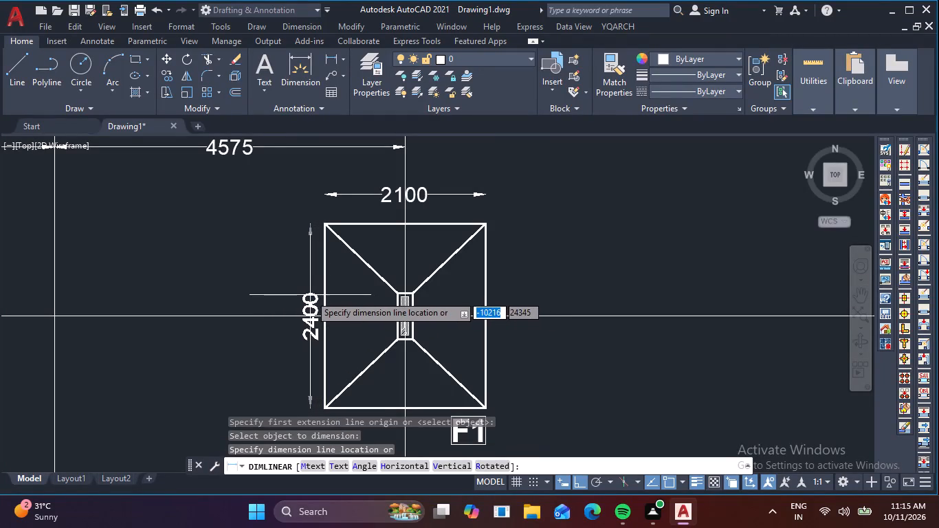
click(309, 295)
Add linear dimensions for the width and length of the V04 footing in row H01A, just outside its top and left edges.
scroll(541, 252, down, 2)
middle_drag(577, 254, 262, 259)
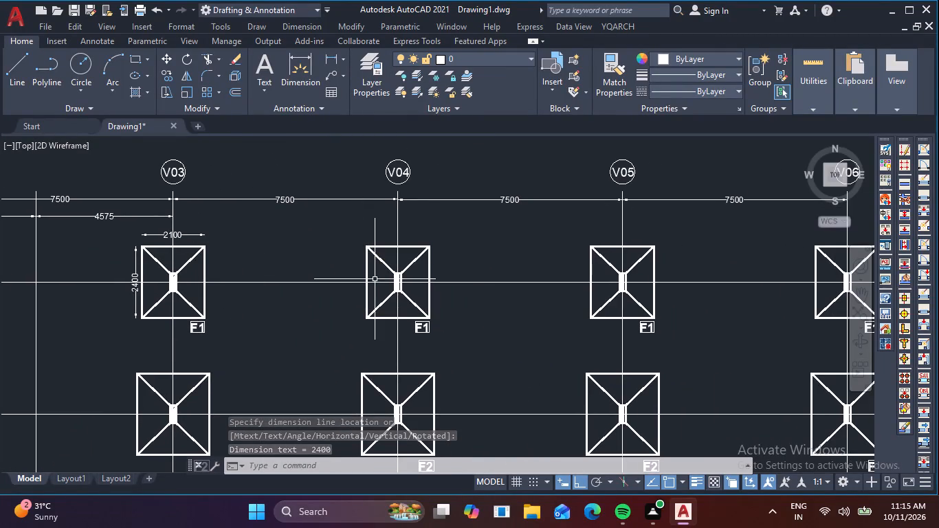
scroll(422, 254, up, 3)
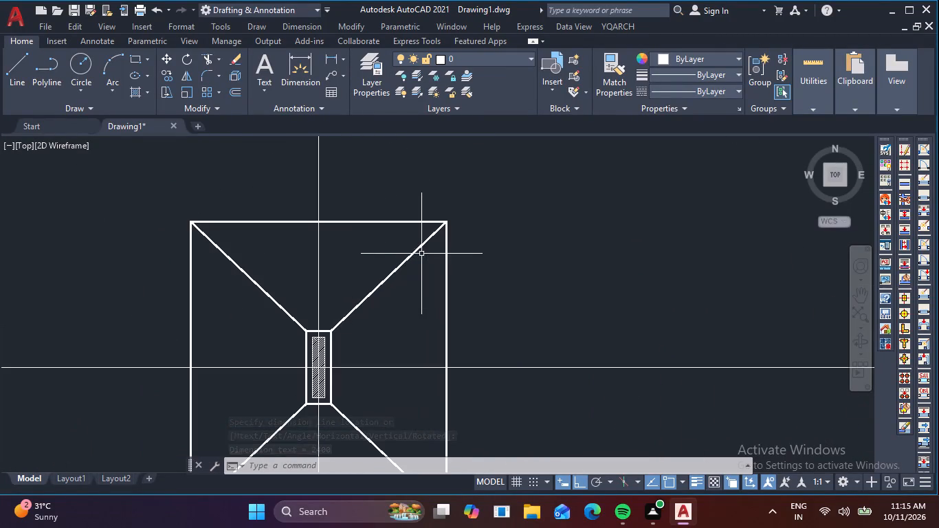
key(space)
key(space)
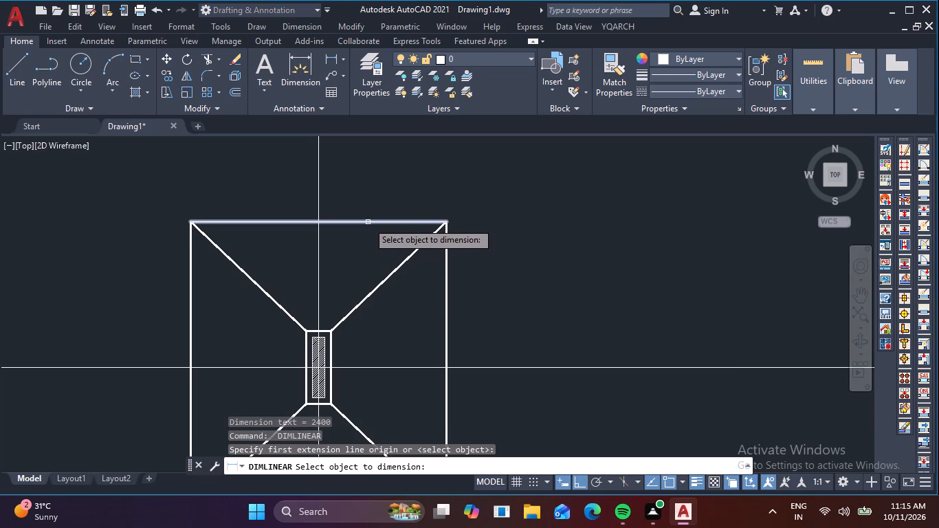
click(368, 222)
click(372, 199)
scroll(280, 243, down, 2)
scroll(252, 289, up, 2)
key(space)
key(space)
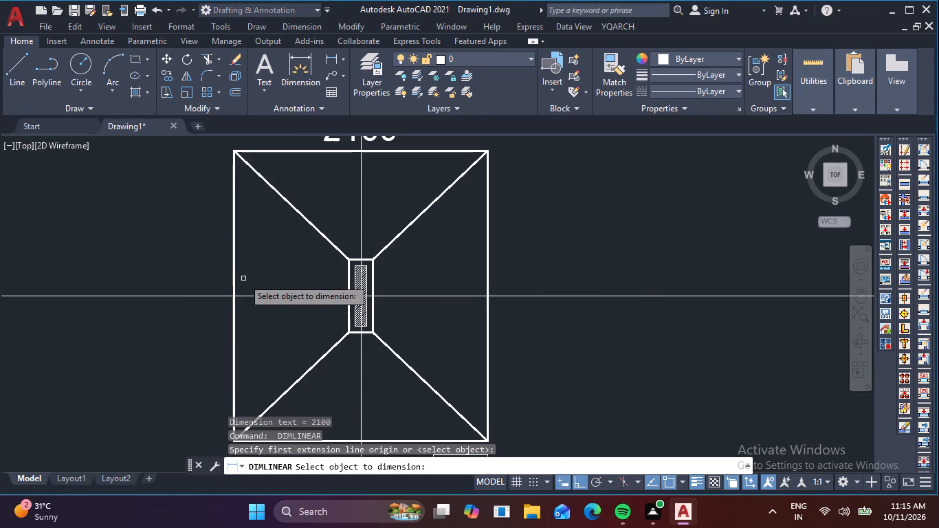
click(232, 263)
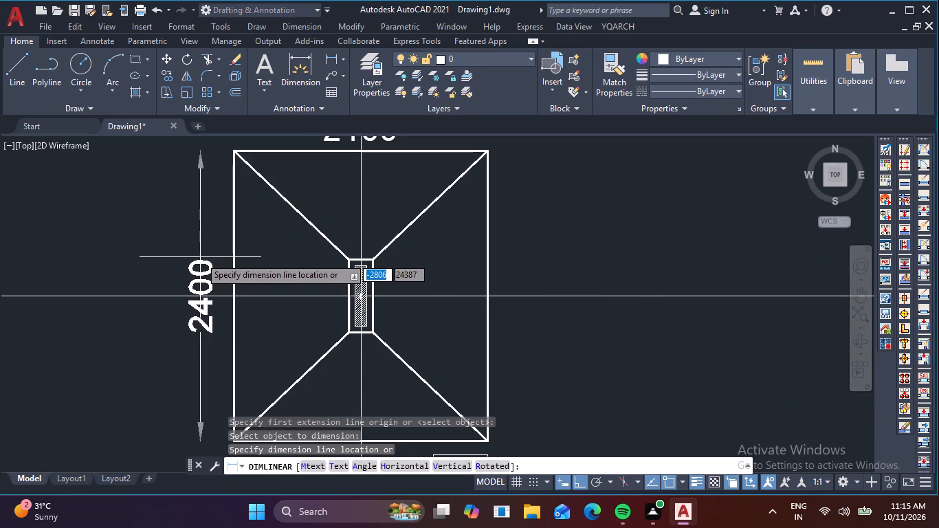
click(201, 258)
Add linear dimensions for the width and length of the V05 footing in row H01A, just outside its top and left edges.
scroll(474, 250, down, 1)
scroll(652, 220, down, 1)
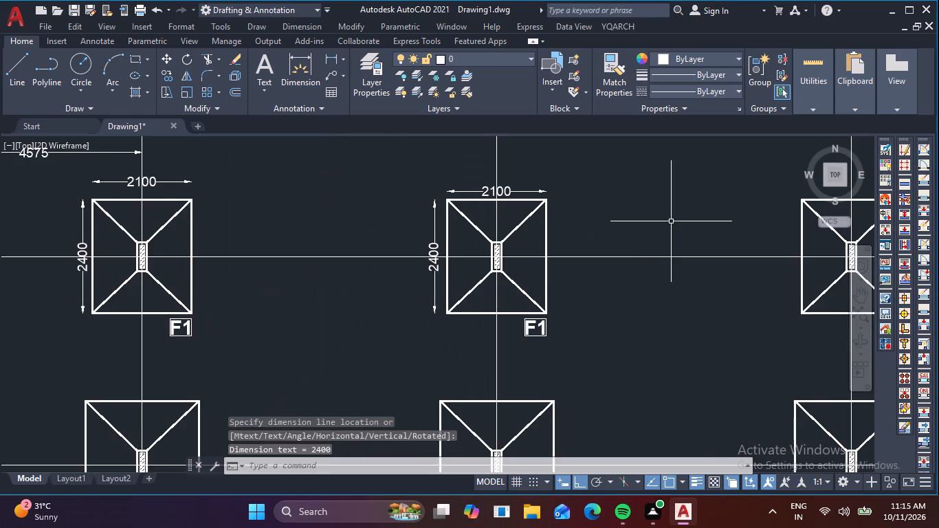
middle_drag(664, 225, 209, 287)
scroll(497, 262, up, 1)
key(space)
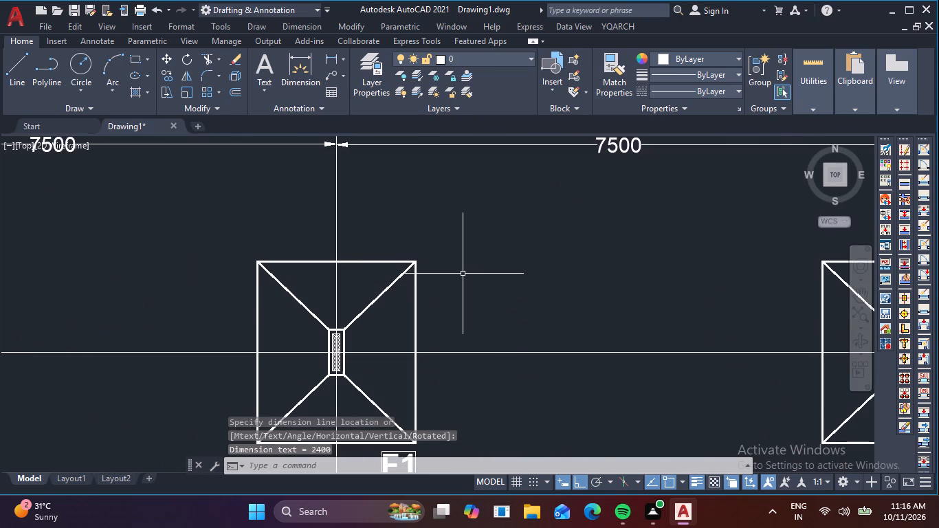
key(space)
click(318, 263)
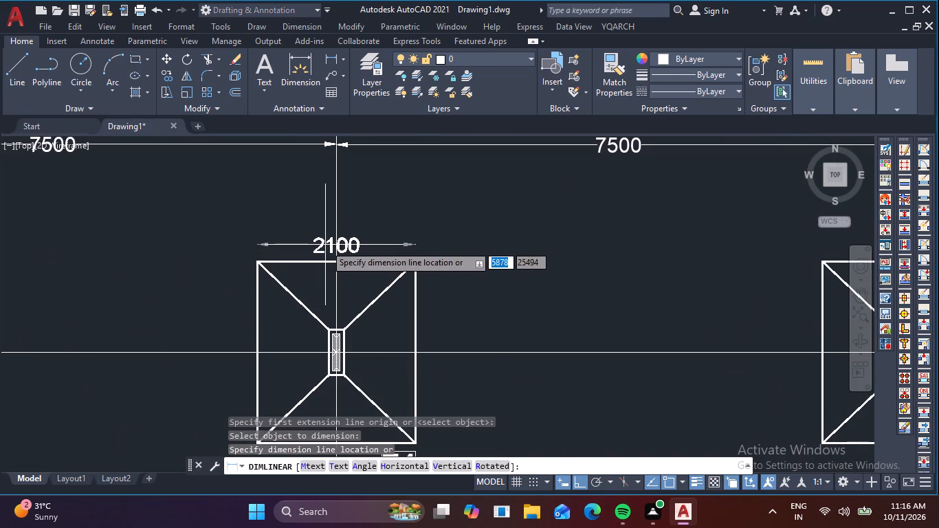
click(325, 245)
middle_drag(317, 282, 378, 230)
key(space)
key(space)
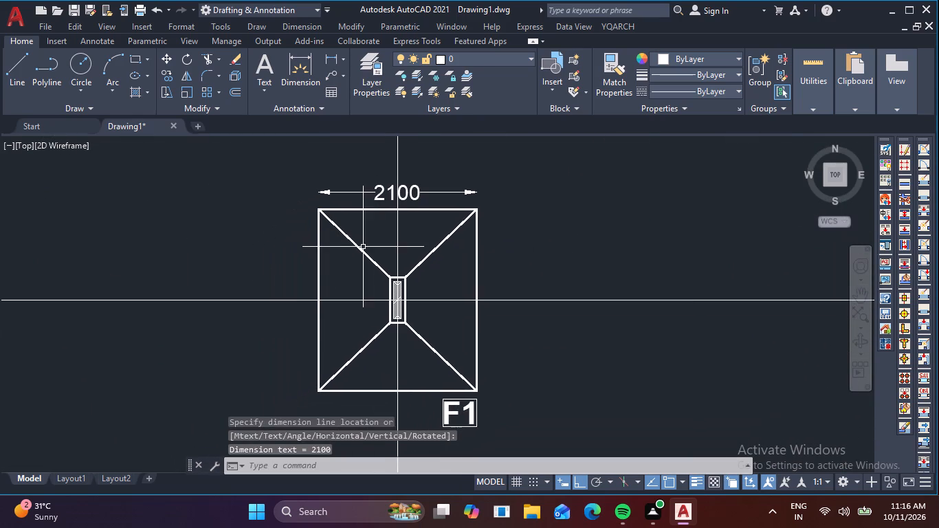
click(320, 280)
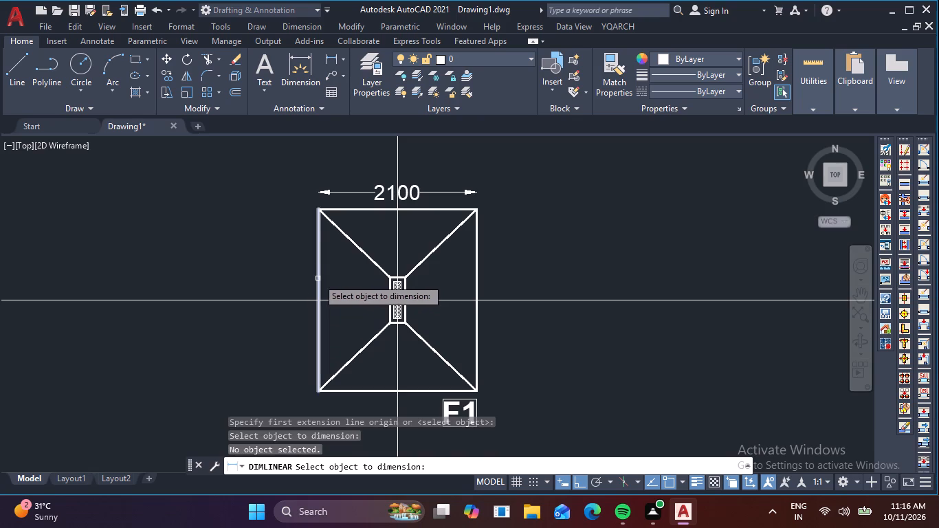
click(318, 274)
click(293, 274)
Add linear dimensions for the width and length of the V06 footing in row H01A, just outside its top and left edges.
scroll(489, 269, down, 3)
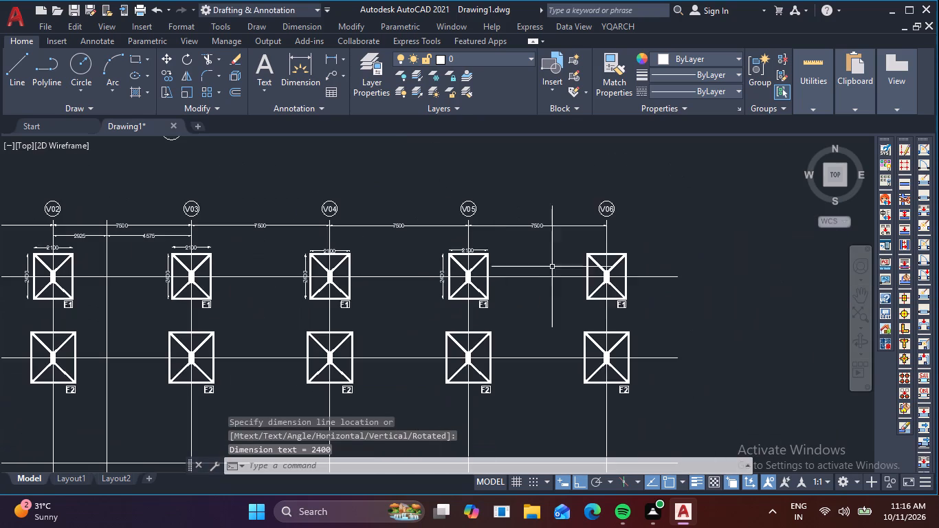
scroll(626, 254, up, 2)
key(space)
key(space)
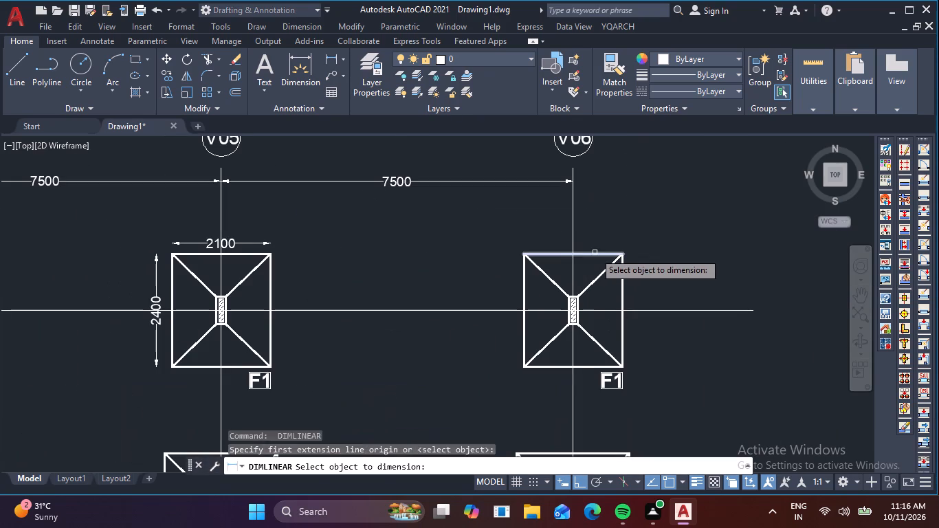
click(595, 252)
click(597, 241)
key(space)
key(space)
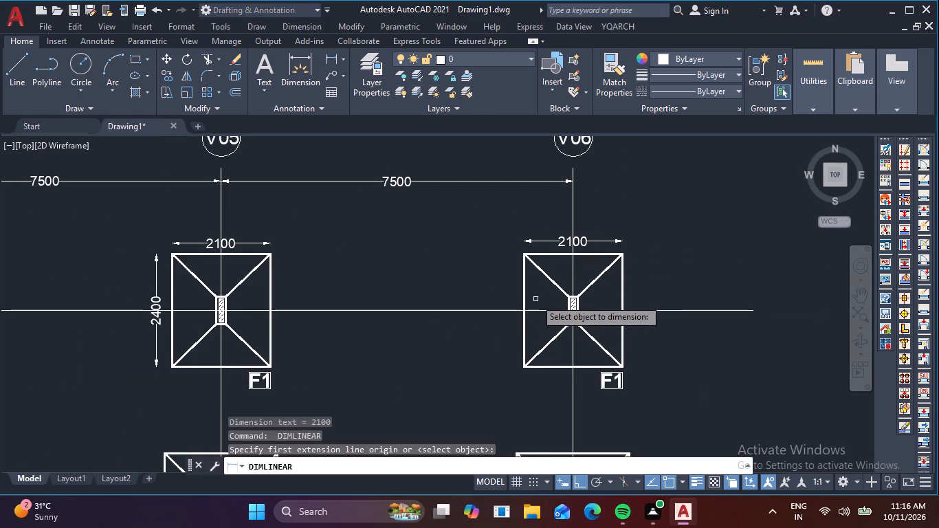
click(521, 307)
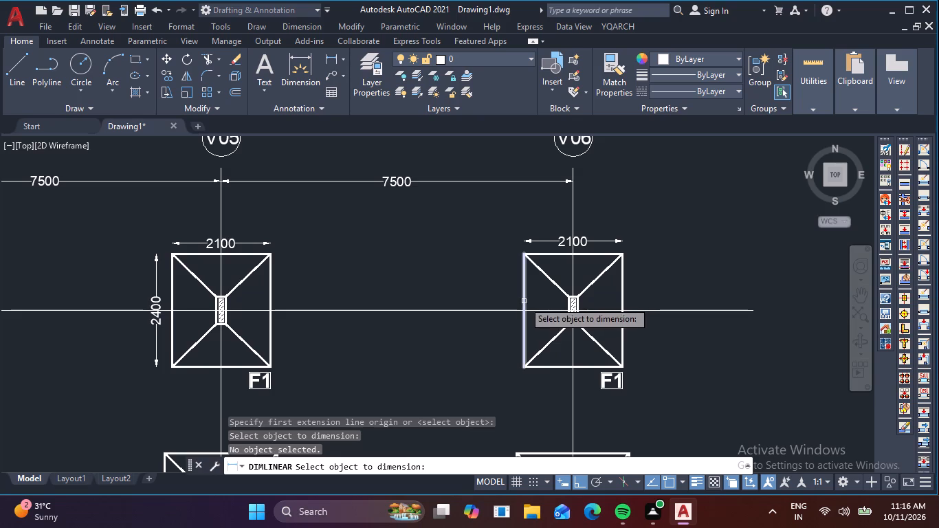
click(524, 301)
click(509, 300)
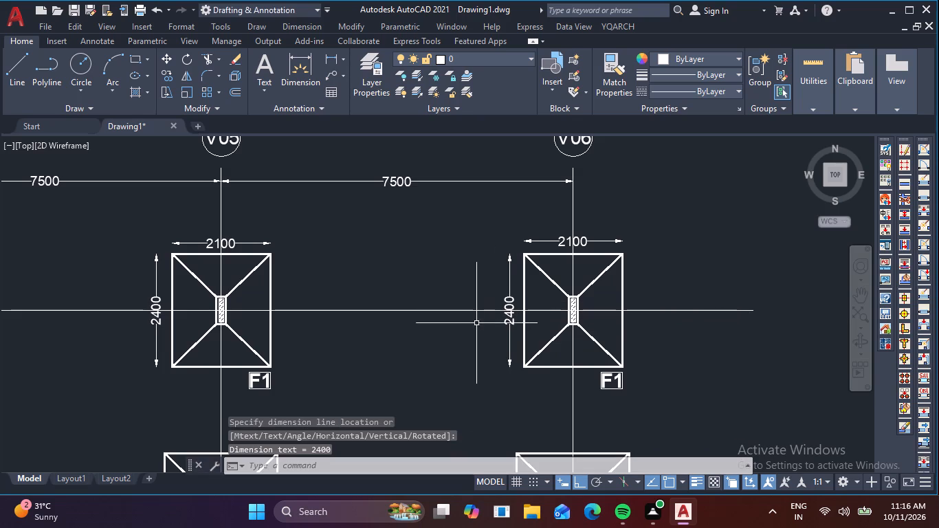
Add linear dimensions for the width and length of the V01 footing in row H02A, just outside its top and left edges.
scroll(476, 329, down, 1)
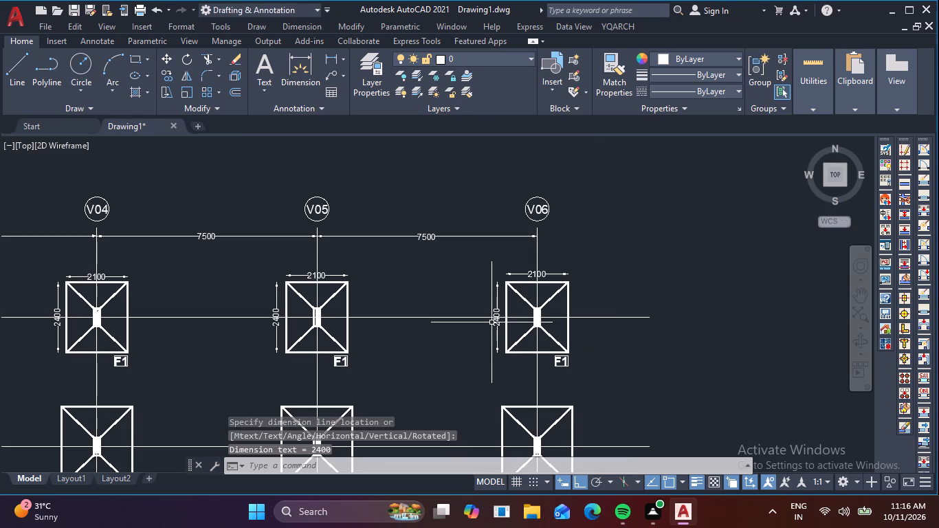
middle_drag(483, 333, 806, 351)
middle_drag(645, 396, 905, 223)
middle_drag(346, 346, 642, 350)
scroll(309, 327, up, 3)
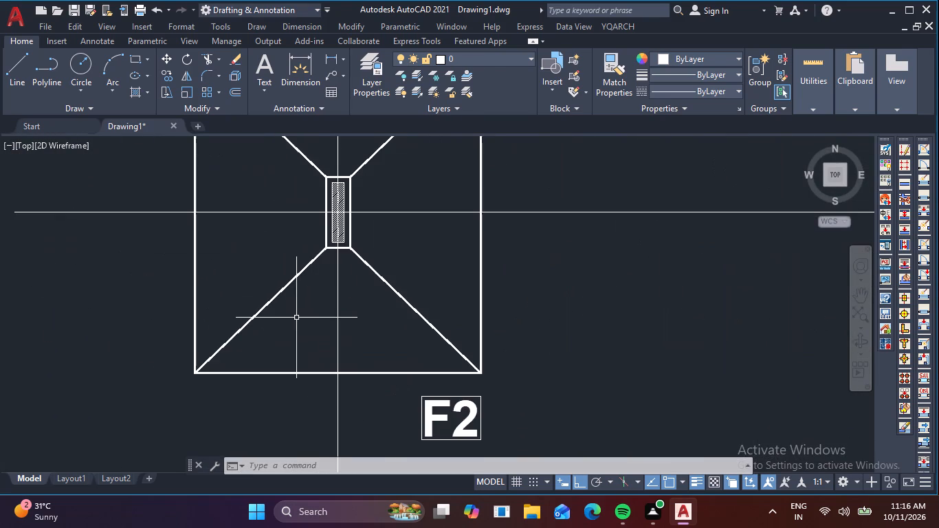
middle_drag(361, 291, 372, 382)
scroll(371, 381, down, 1)
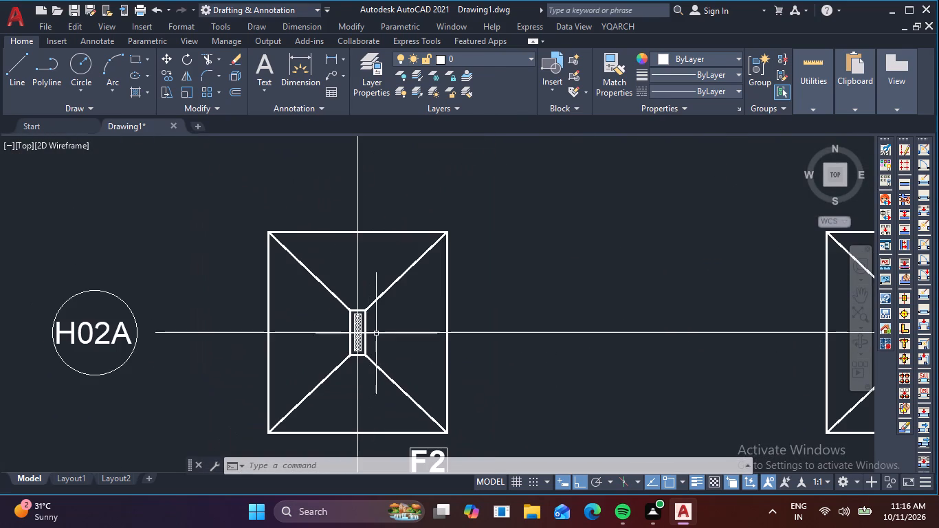
key(space)
key(space)
click(390, 234)
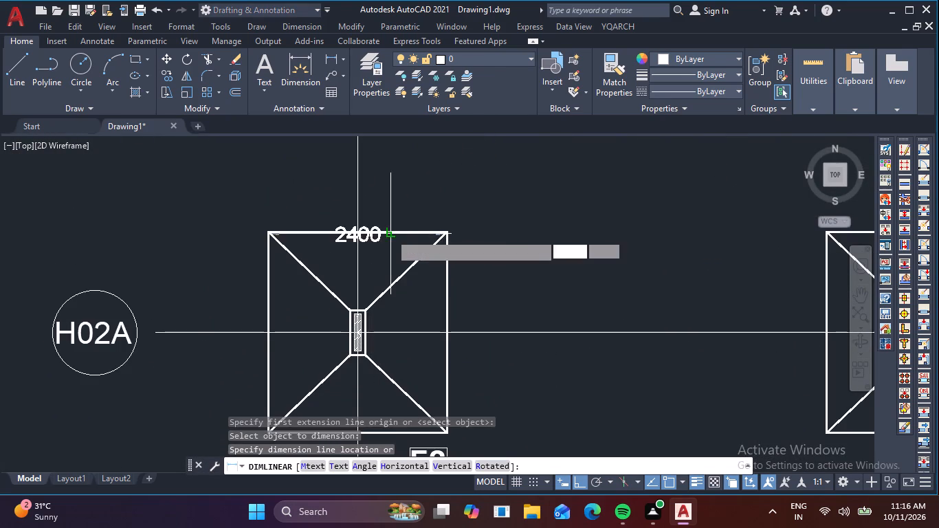
click(401, 214)
key(space)
key(space)
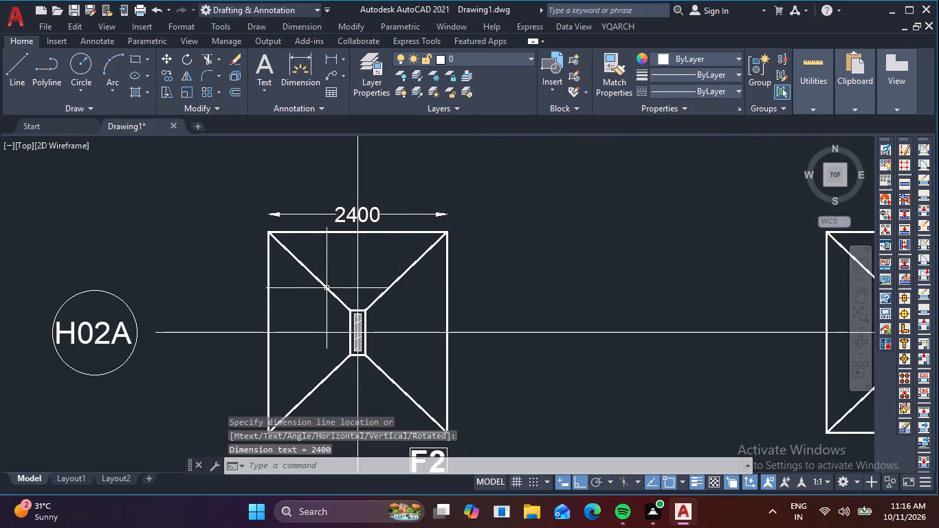
click(269, 313)
click(251, 304)
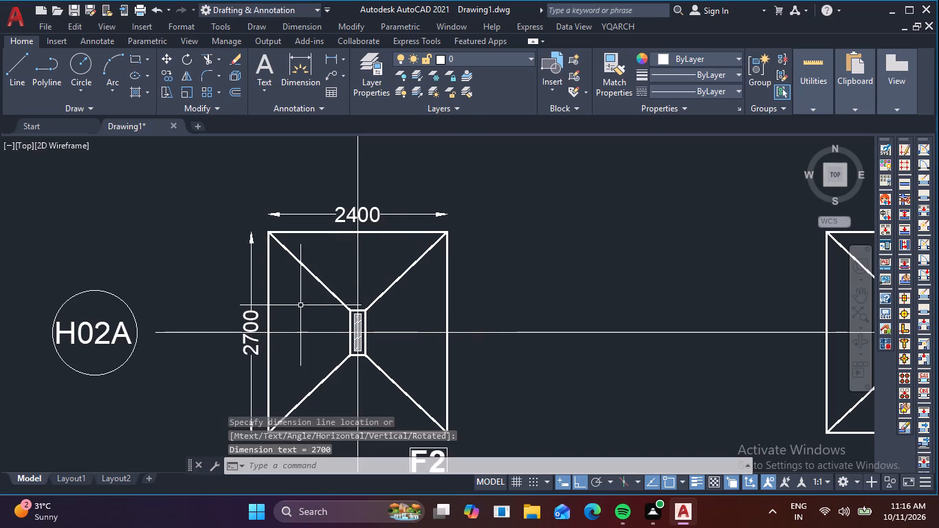
Add linear dimensions for the width and length of the V02 footing in row H02A, just outside its top and left edges.
scroll(548, 272, down, 3)
middle_drag(557, 273, 258, 263)
scroll(370, 249, up, 2)
drag(370, 245, 312, 269)
key(space)
key(space)
key(space)
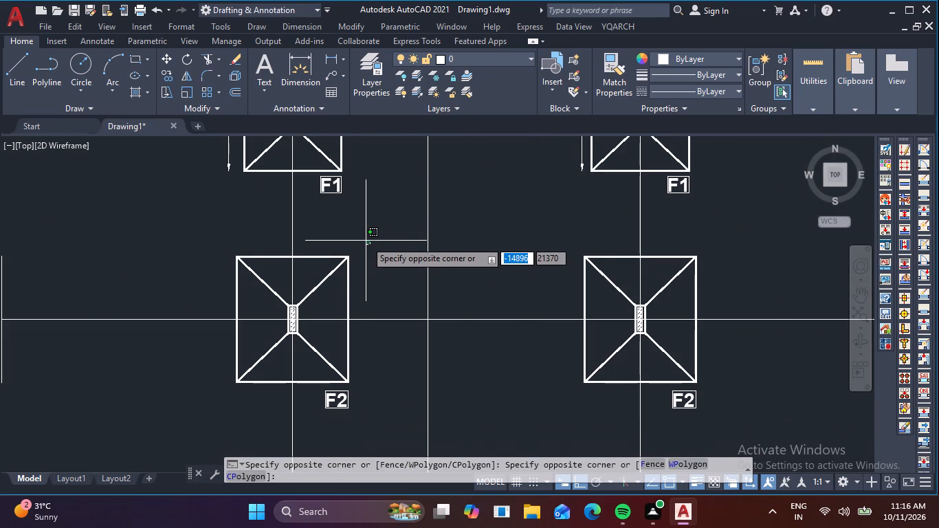
click(394, 245)
key(space)
key(space)
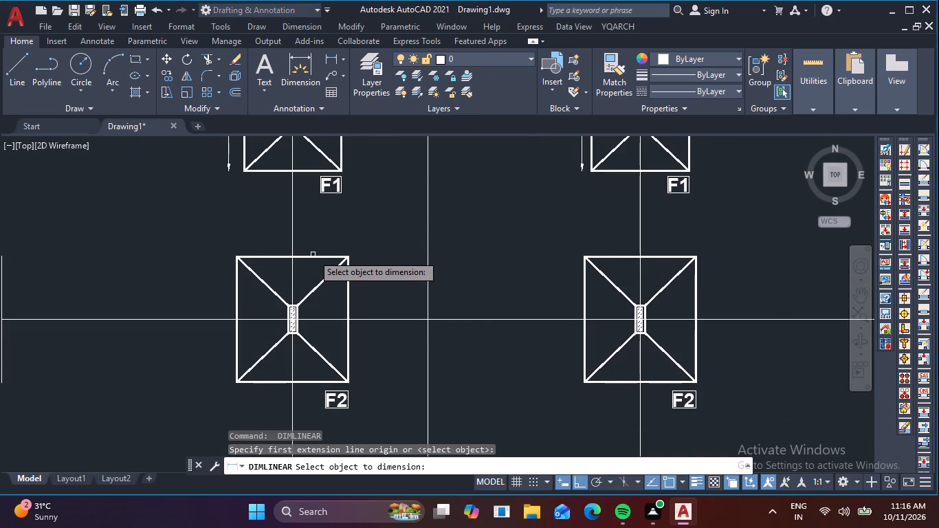
click(315, 258)
click(320, 247)
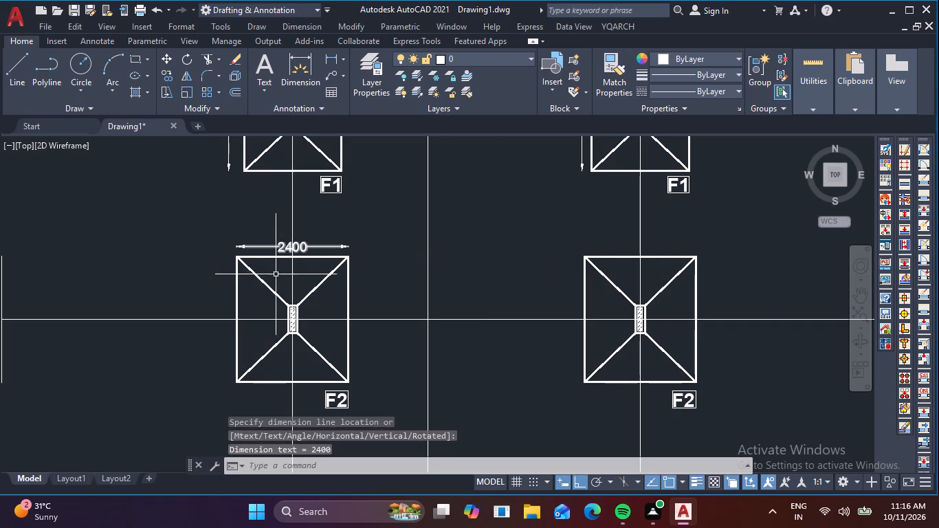
key(space)
key(space)
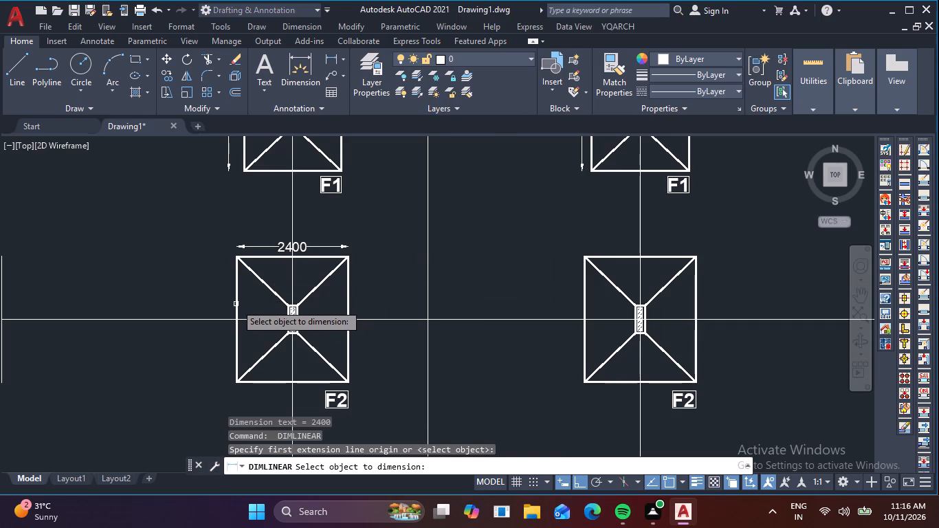
click(236, 302)
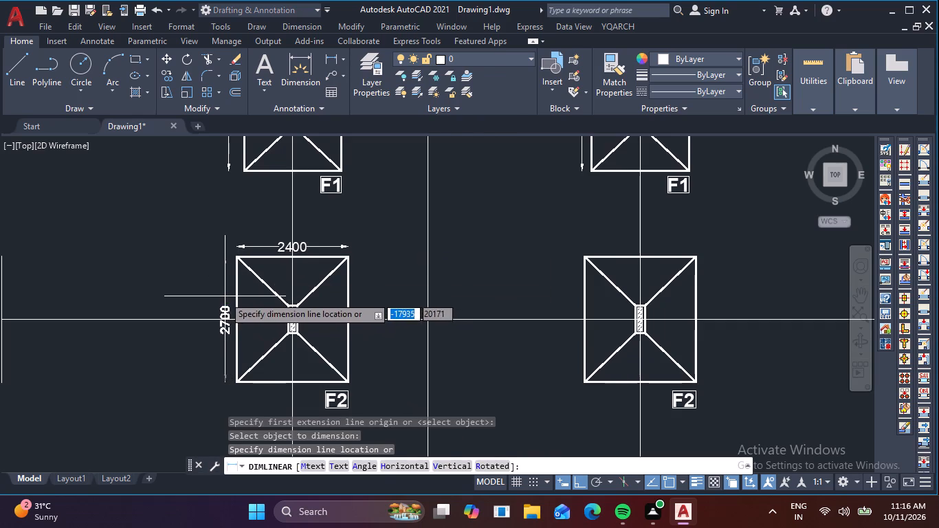
click(224, 296)
middle_drag(515, 255, 286, 285)
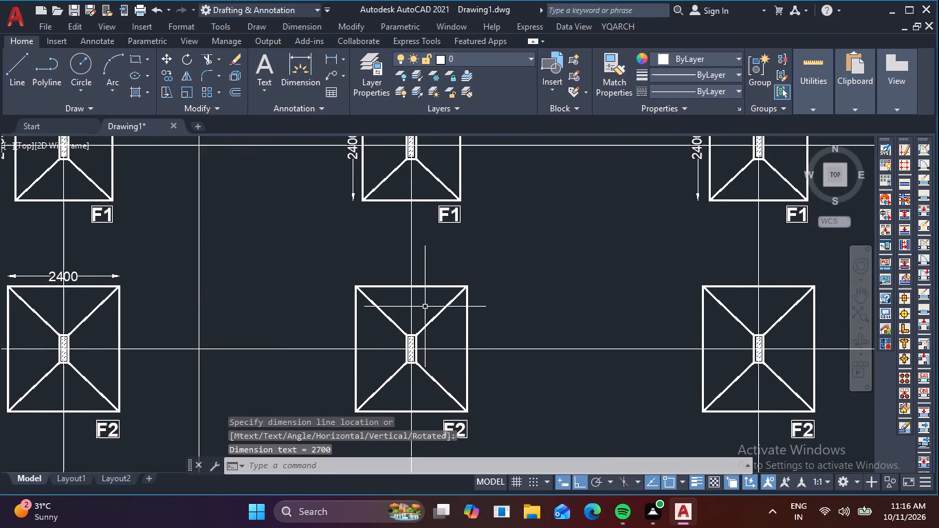
Add linear dimensions for the width and length of the V03 footing in row H02A, just outside its top and left edges.
key(space)
key(space)
click(430, 287)
click(432, 274)
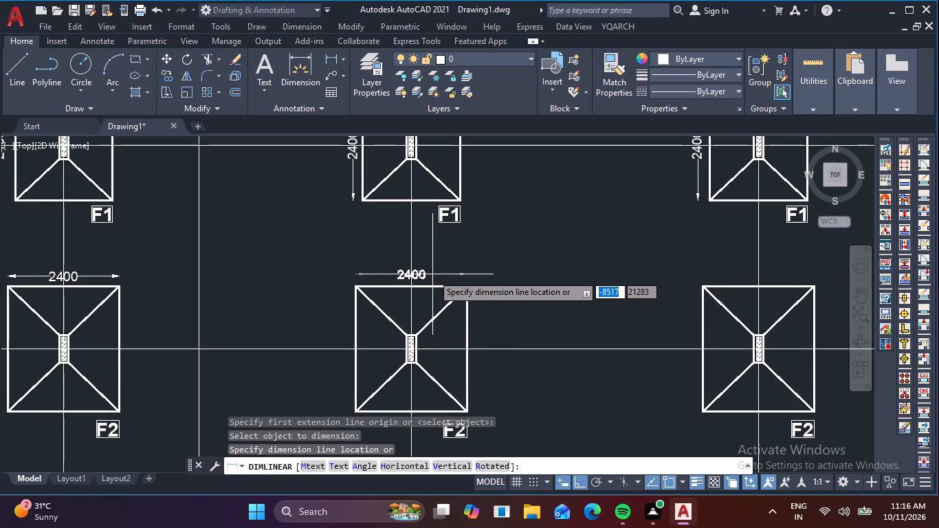
key(space)
key(space)
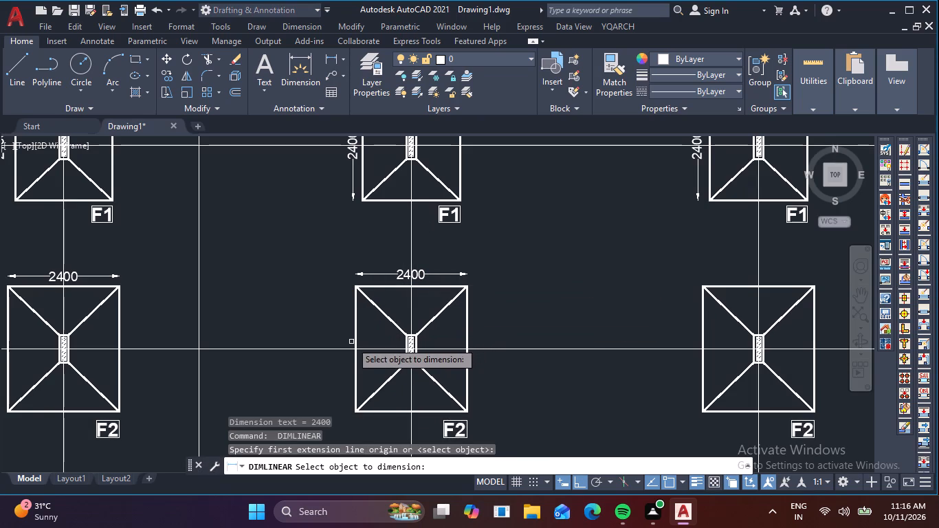
click(355, 340)
click(344, 341)
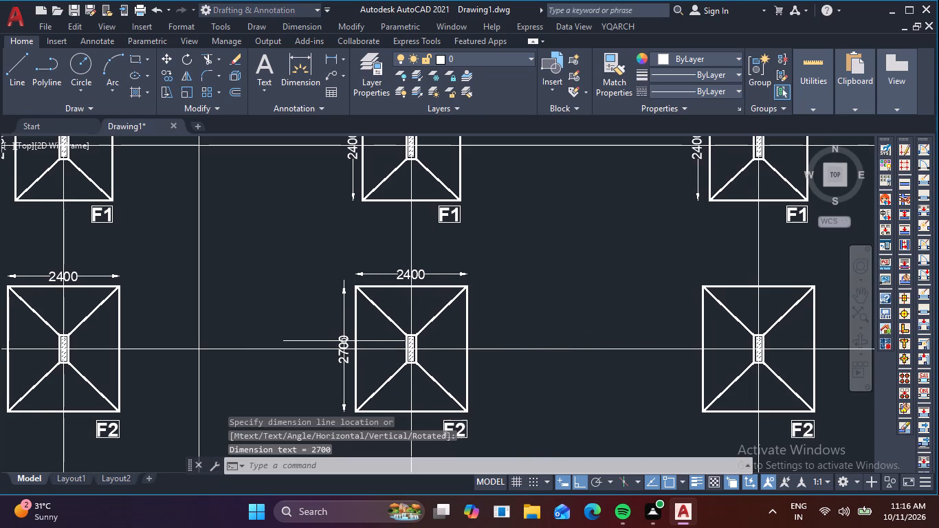
Add linear dimensions for the width and length of the V04 footing in row H02A, just outside its top and left edges.
key(space)
key(space)
middle_drag(584, 294, 351, 276)
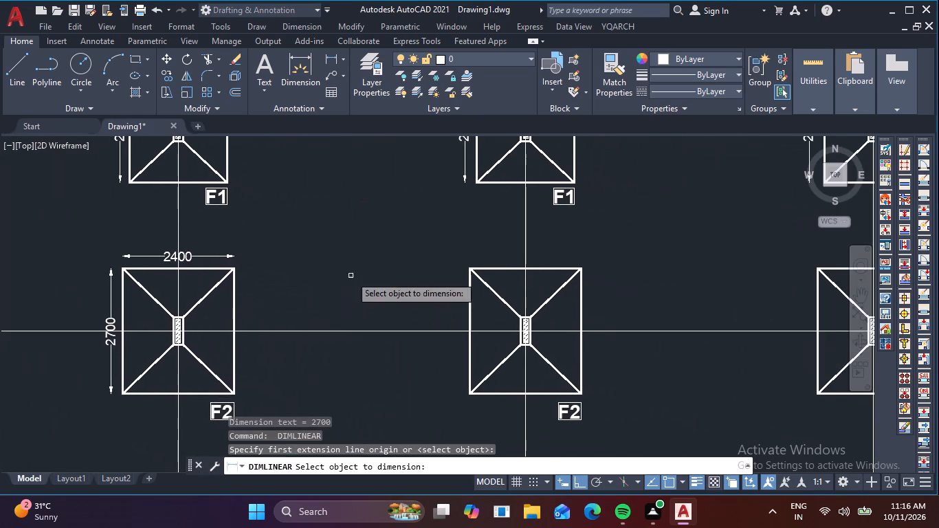
click(561, 269)
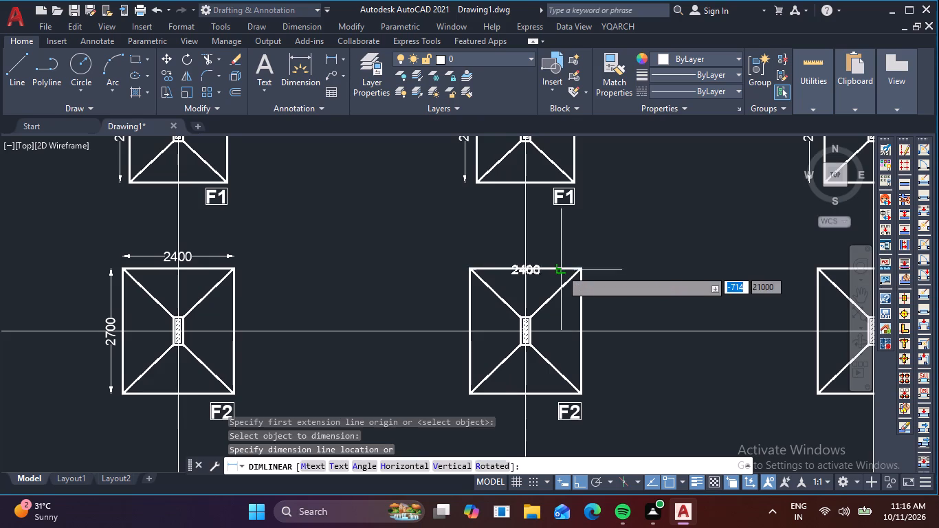
click(566, 254)
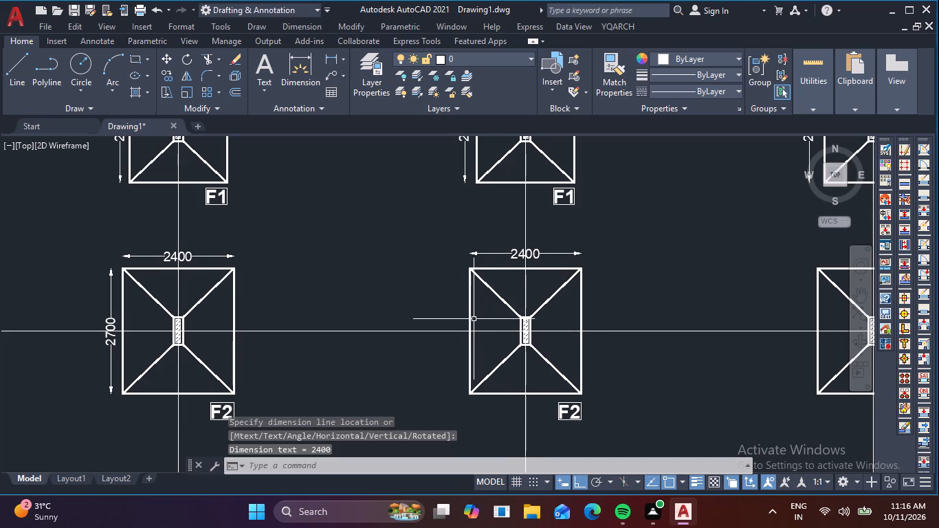
key(space)
key(space)
click(470, 317)
click(459, 316)
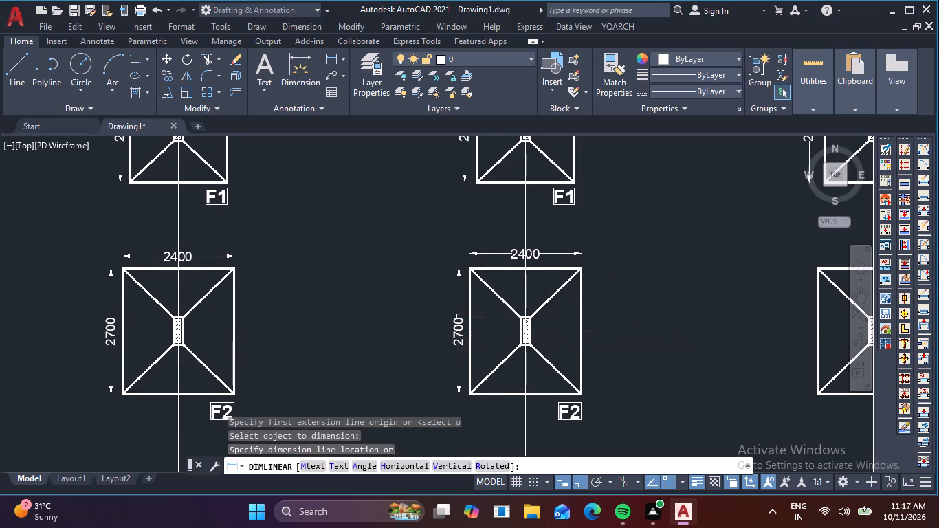
Add linear dimensions for the width and length of the V05 footing in row H02A, just outside its top and left edges.
middle_drag(718, 260, 344, 279)
key(space)
key(space)
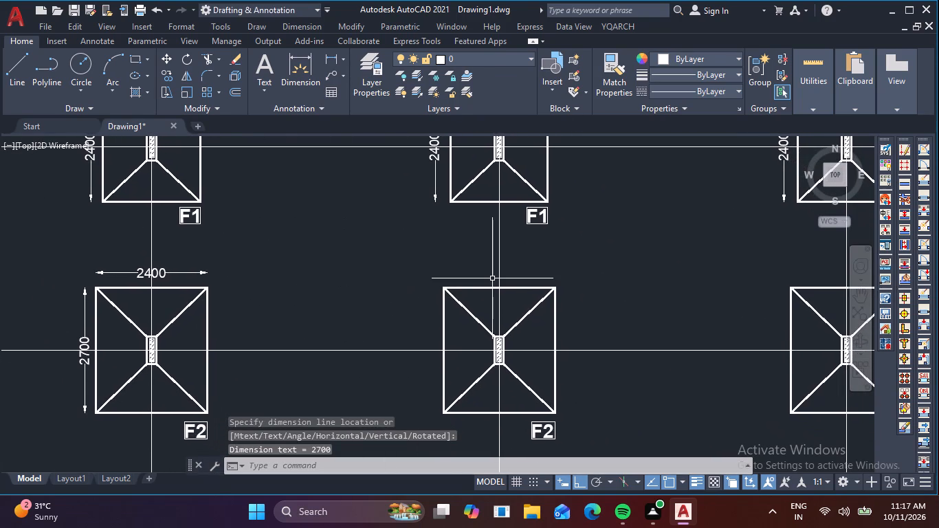
click(537, 287)
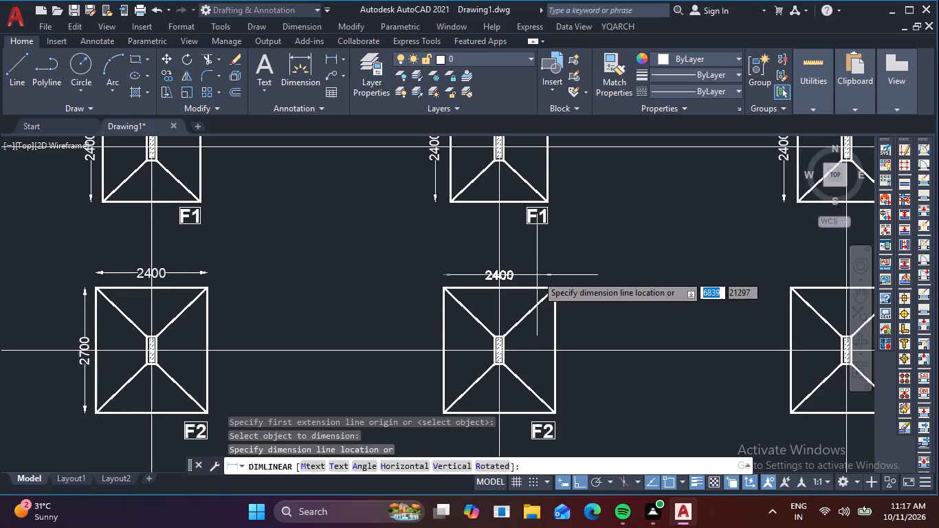
click(537, 275)
key(space)
key(space)
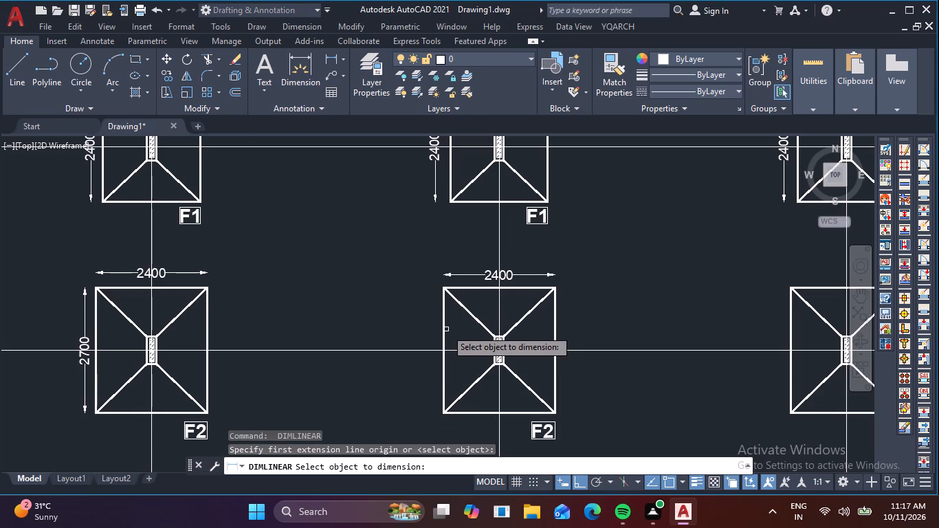
click(443, 328)
click(431, 327)
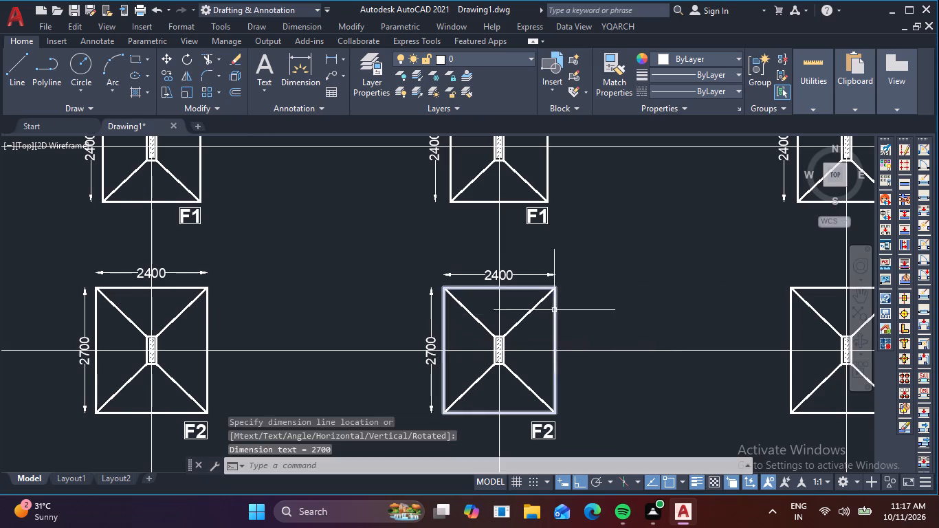
Add linear dimensions for the width and length of the V06 footing in row H02A, just outside its top and left edges.
middle_drag(587, 311, 326, 345)
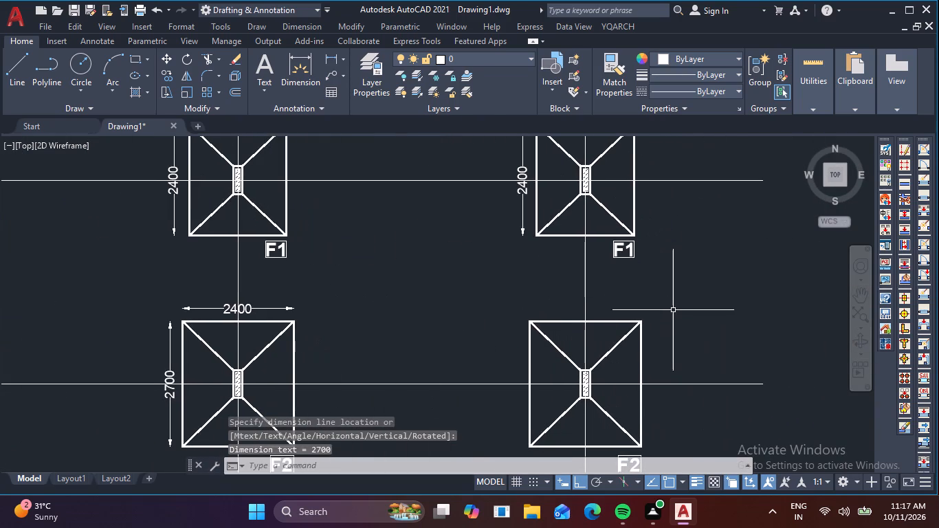
key(space)
key(space)
click(599, 320)
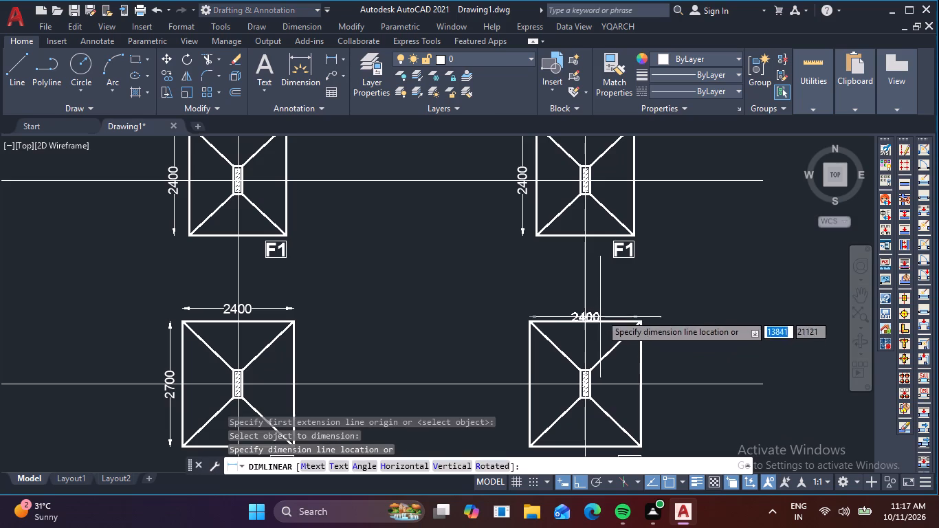
click(601, 312)
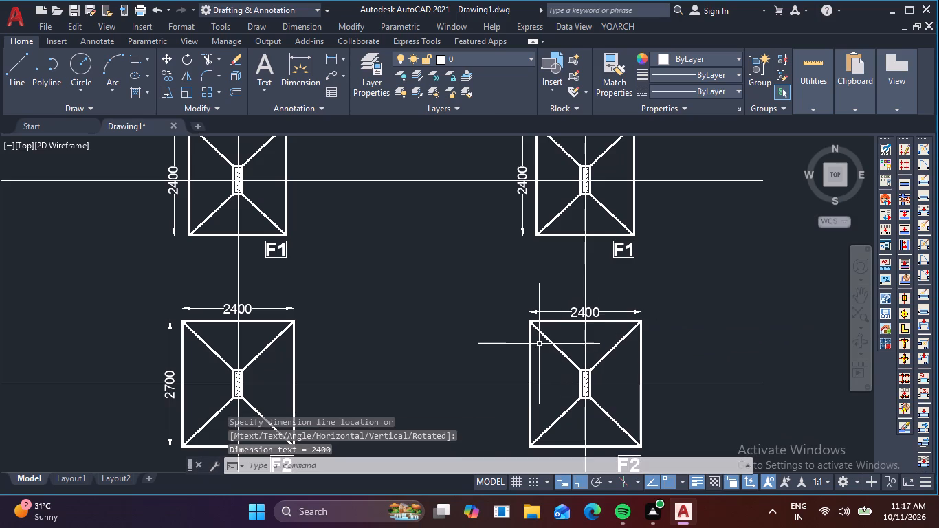
key(space)
key(space)
click(529, 351)
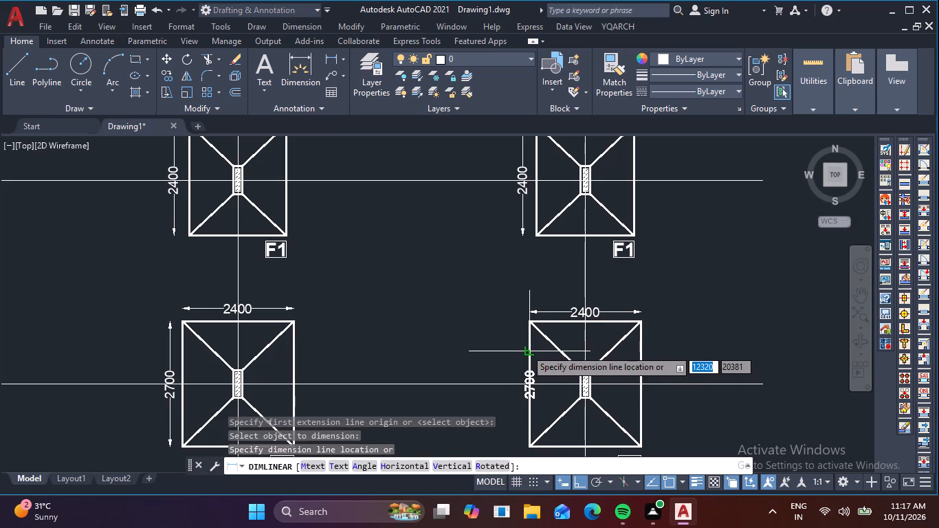
click(518, 346)
scroll(631, 327, down, 3)
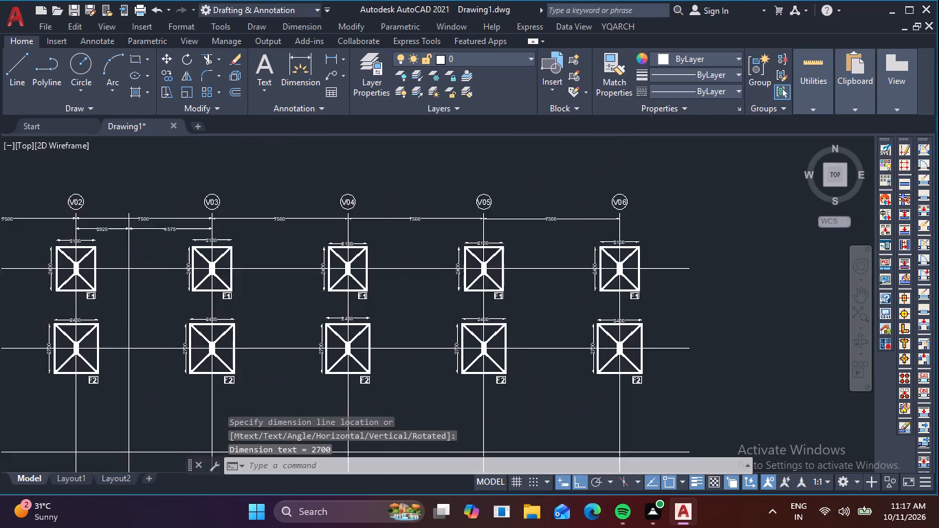
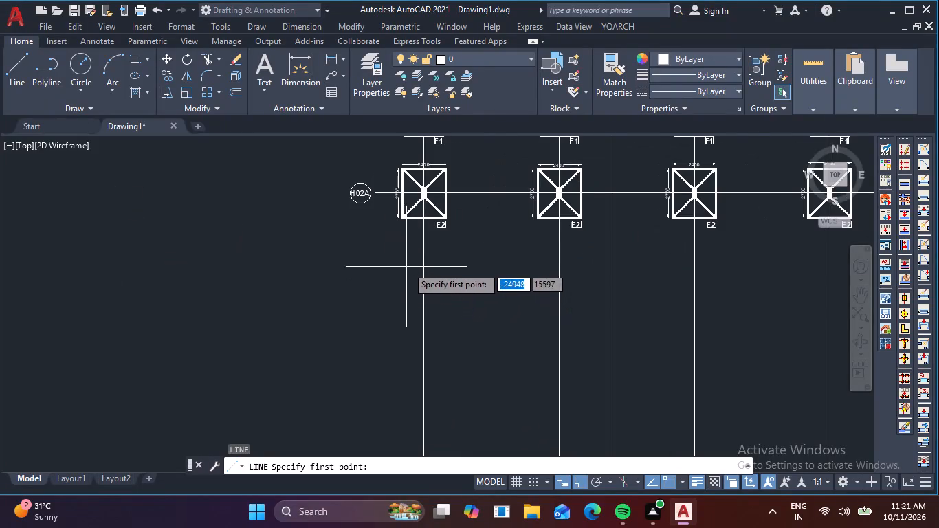
Draw a horizontal cutting line below the H02A footings, spanning from before grid V01 to past grid V06.
click(395, 259)
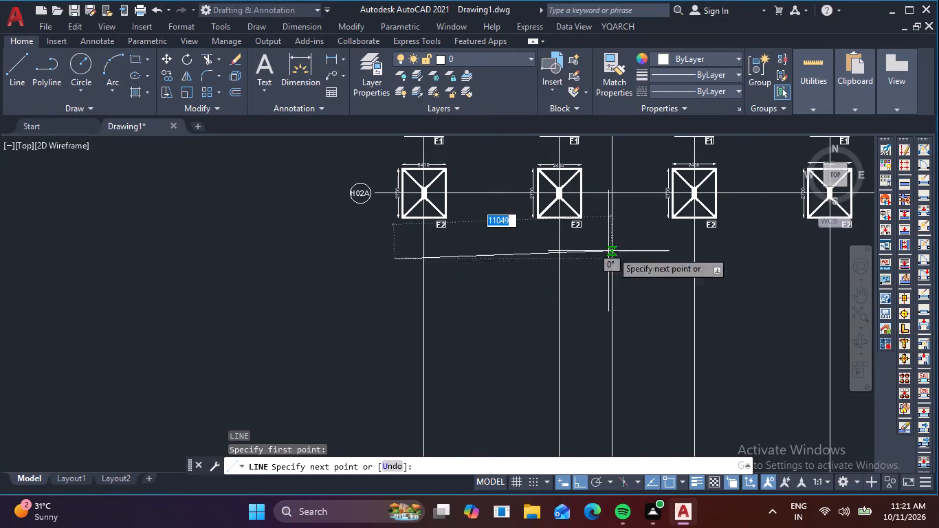
scroll(766, 285, down, 1)
middle_drag(784, 278, 573, 278)
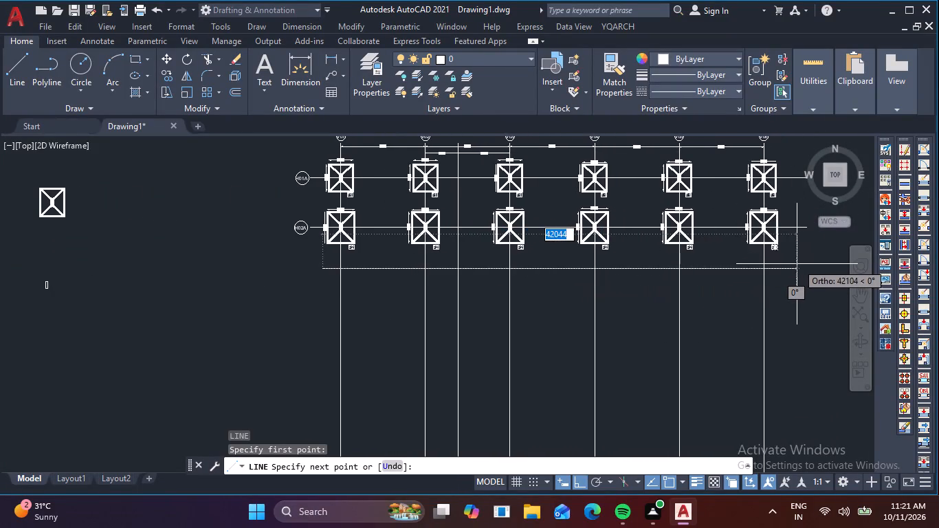
click(807, 266)
key(Escape)
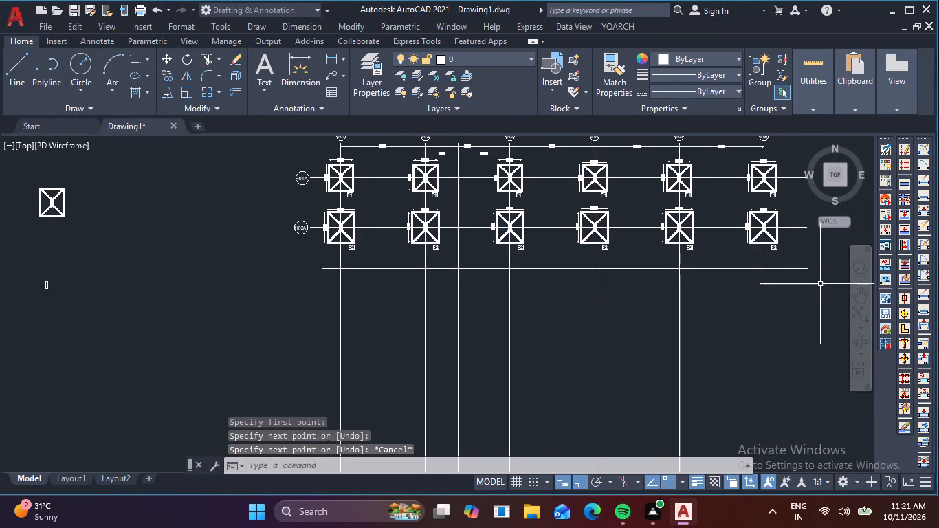
Trim all vertical lines below the horizontal cutting line, and erase the cutting line.
key(t)
key(r)
key(space)
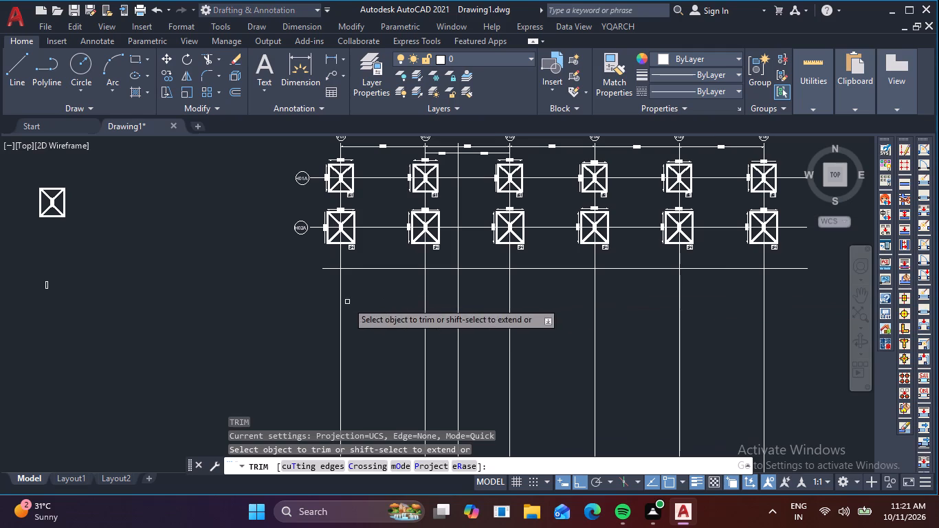
drag(307, 307, 877, 344)
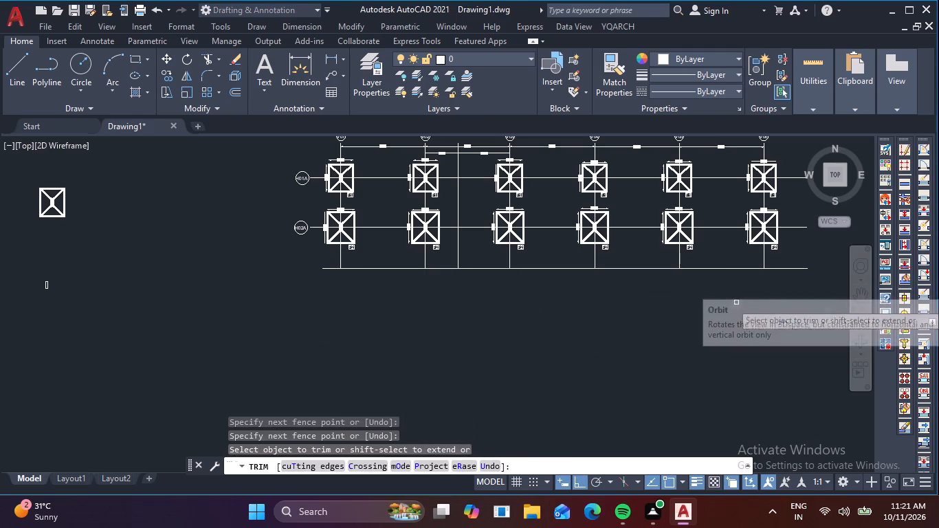
key(Escape)
click(706, 271)
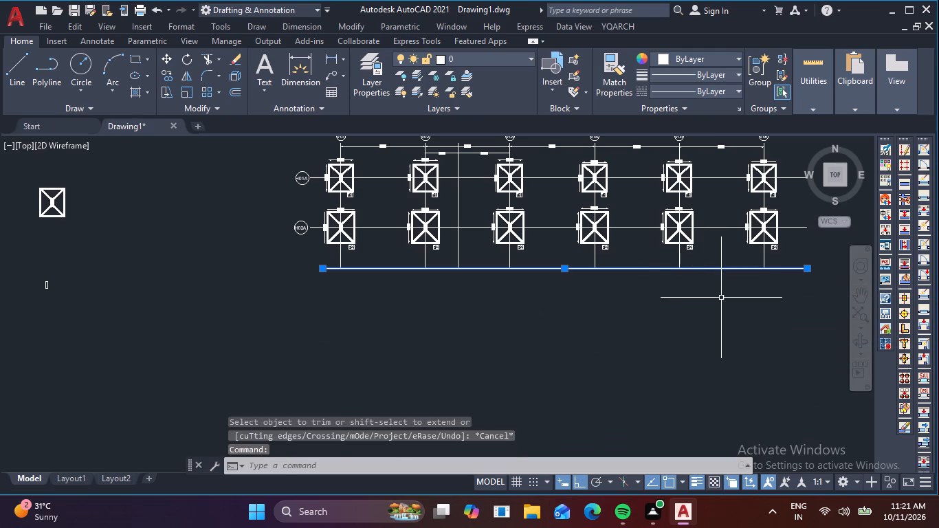
key(Delete)
Erase the two spare footings and the small column outline lying to the left of the foundation plan.
scroll(700, 312, down, 1)
middle_drag(673, 312, 525, 337)
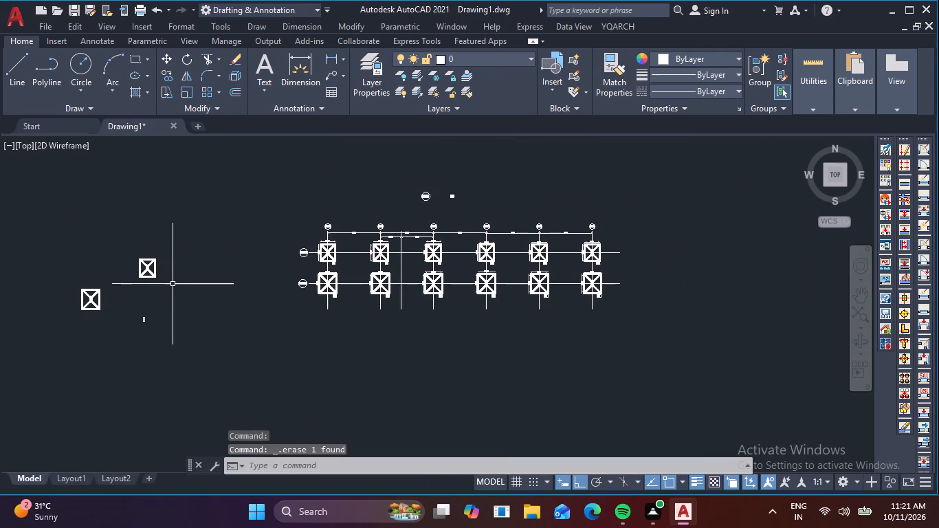
drag(180, 353, 138, 311)
click(78, 244)
key(Delete)
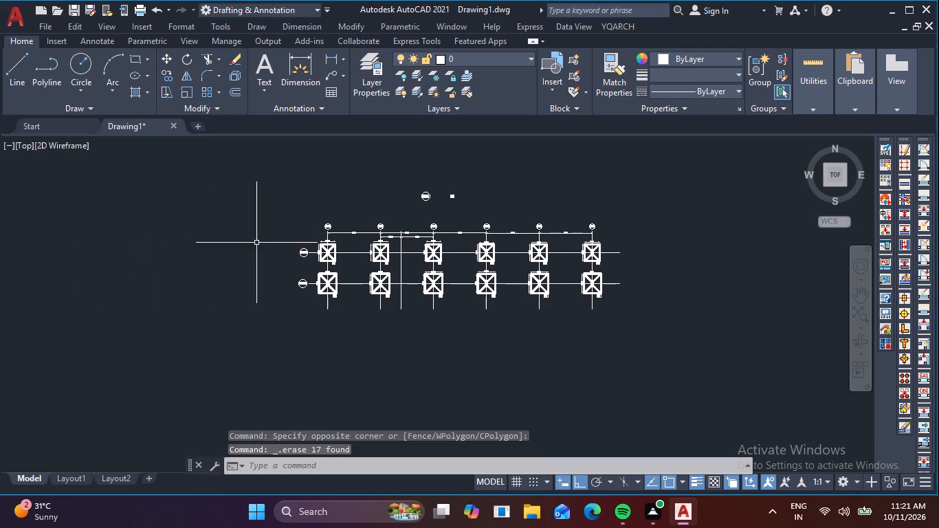
Erase the leftover grid bubble and tag above the foundation plan.
scroll(452, 214, up, 1)
drag(479, 200, 464, 193)
click(340, 155)
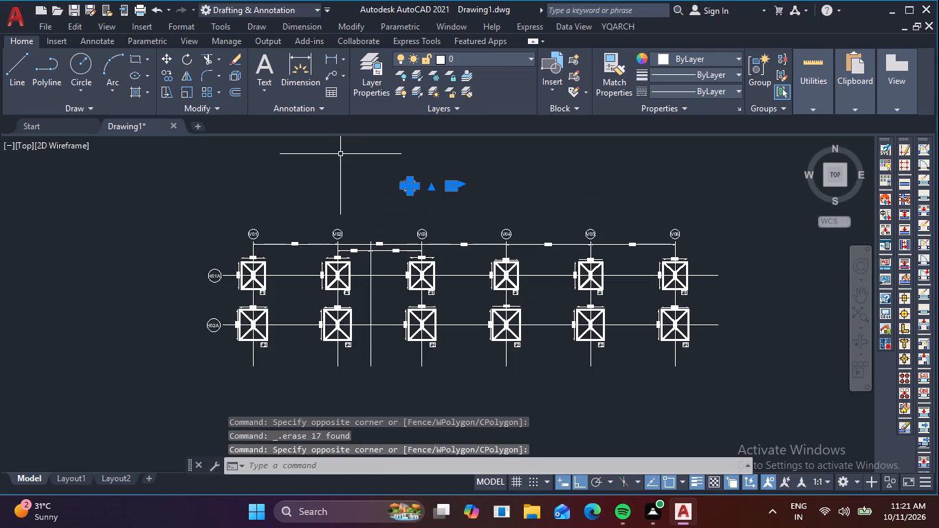
key(Delete)
Draw a 10000 horizontal line in the empty area to the right of the foundation plan.
scroll(553, 271, down, 1)
middle_drag(671, 332, 676, 317)
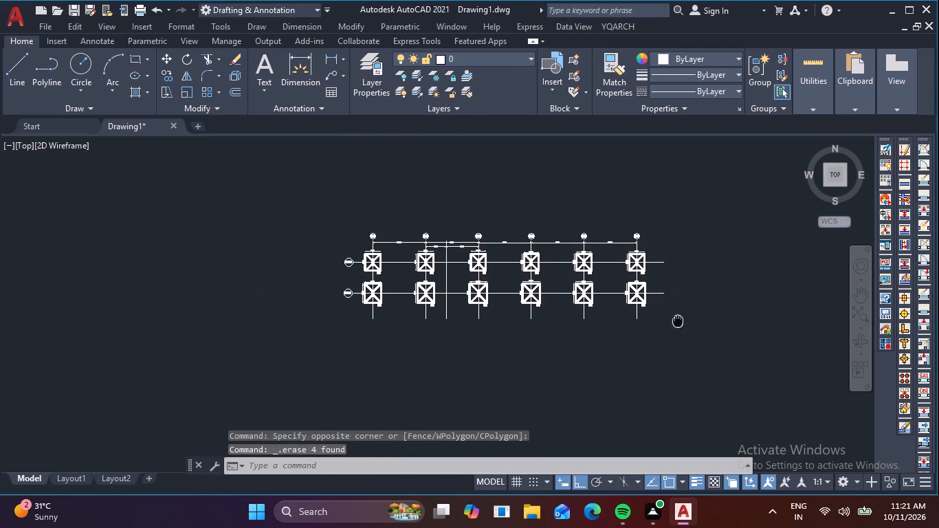
middle_drag(676, 317, 659, 273)
scroll(582, 239, up, 1)
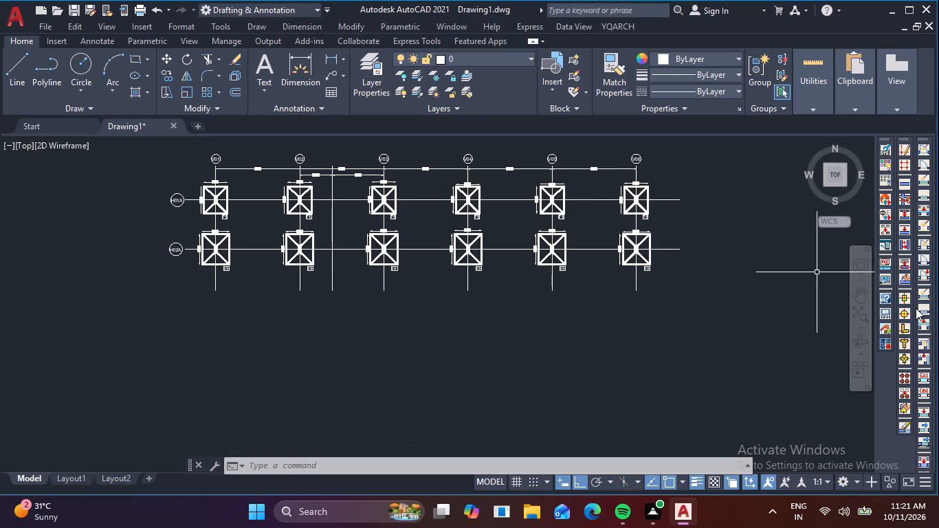
scroll(725, 290, down, 1)
middle_drag(618, 324, 648, 287)
middle_click(656, 241)
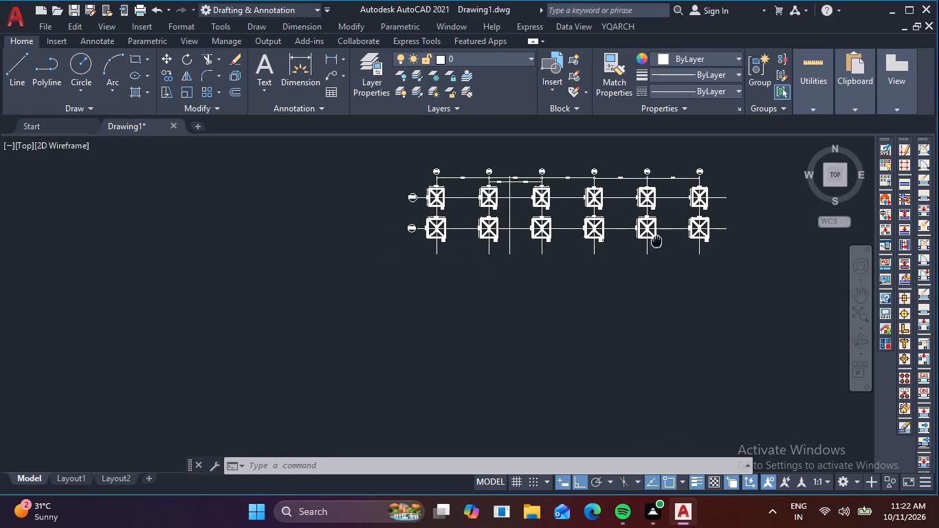
middle_drag(643, 298, 662, 219)
scroll(664, 232, down, 1)
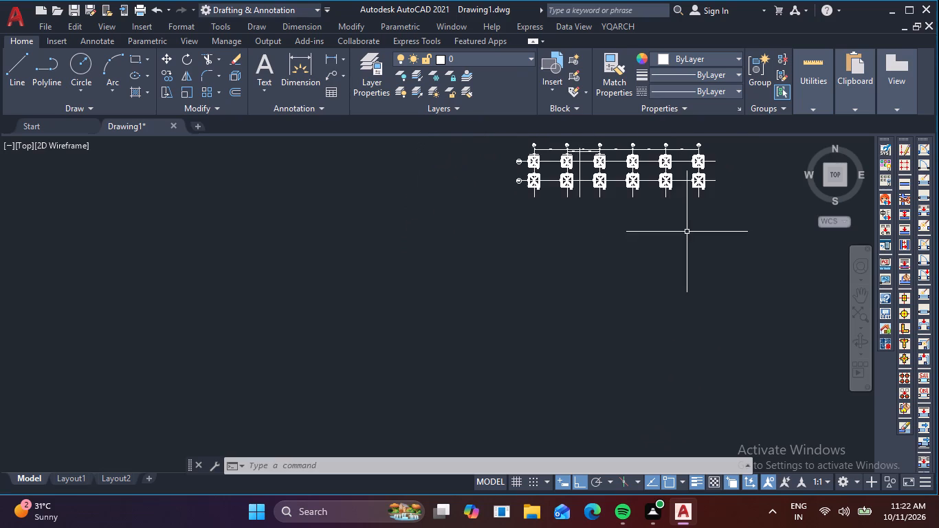
middle_drag(683, 239, 401, 291)
key(l)
key(space)
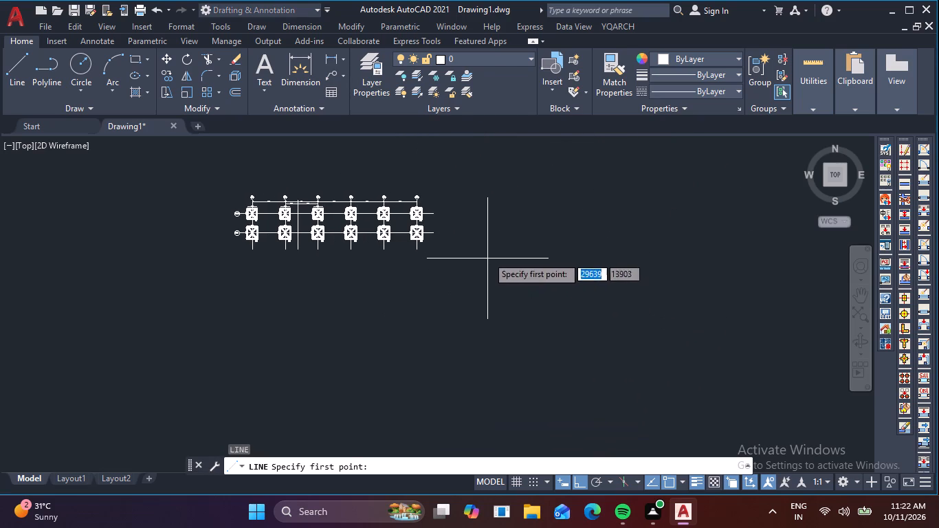
click(495, 257)
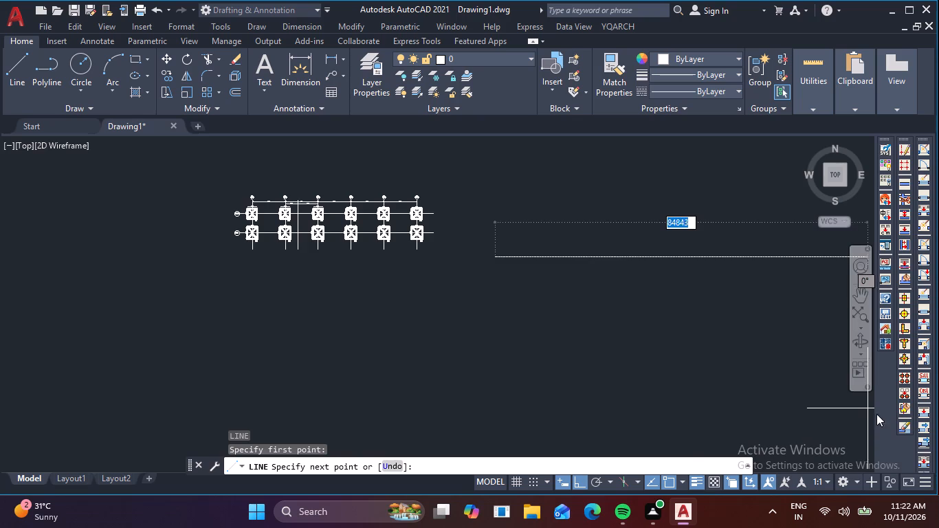
middle_drag(729, 329, 555, 362)
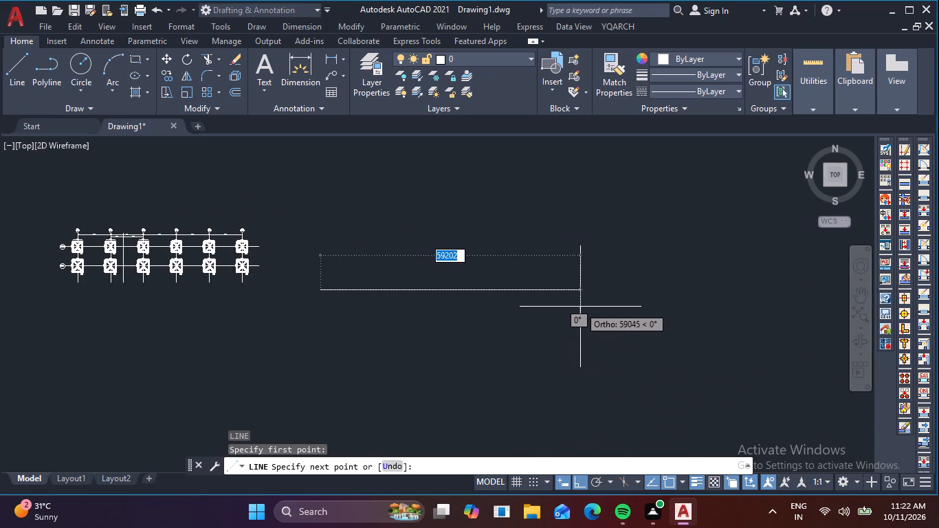
scroll(580, 307, up, 1)
middle_drag(459, 276, 635, 269)
scroll(492, 265, up, 2)
middle_drag(480, 272, 678, 232)
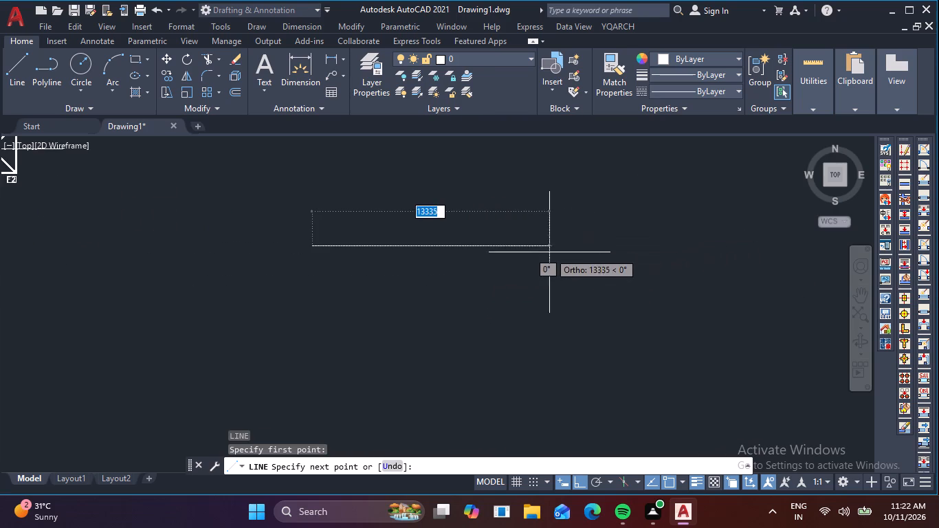
scroll(527, 249, down, 1)
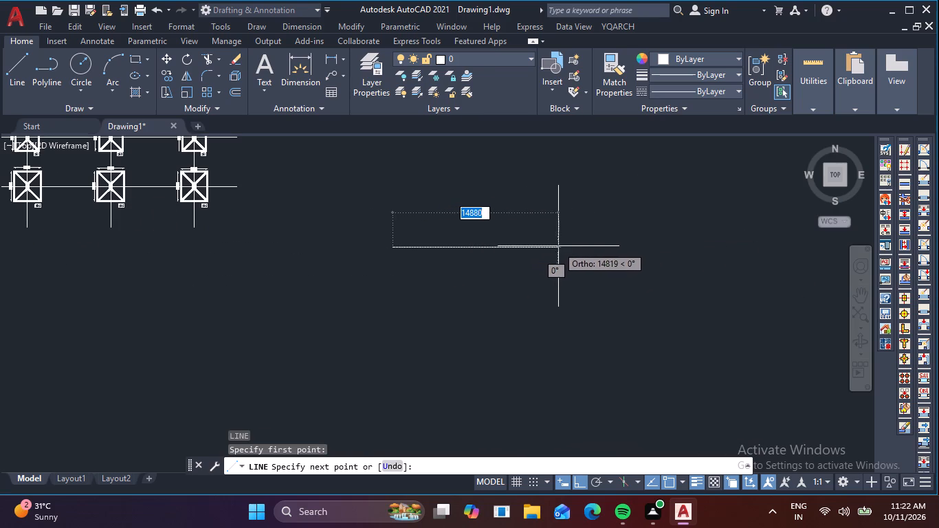
click(558, 246)
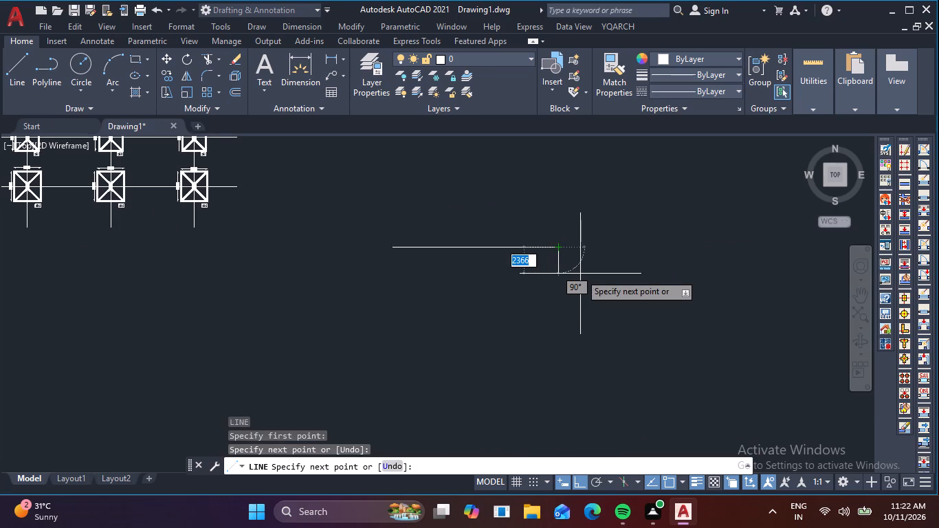
click(390, 470)
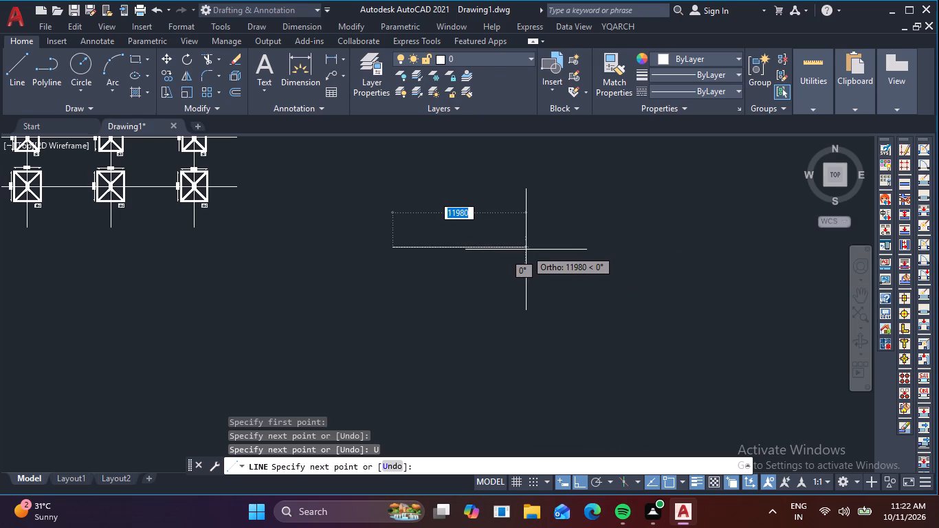
text(10000)
key(Return)
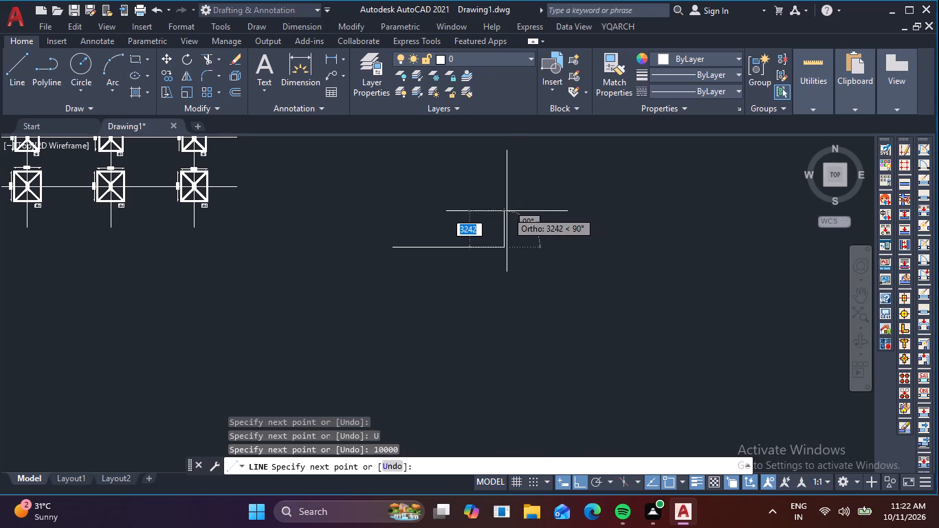
Complete a 10000 by 800 rectangle above the horizontal line, closing it at the line's start point.
scroll(507, 211, up, 2)
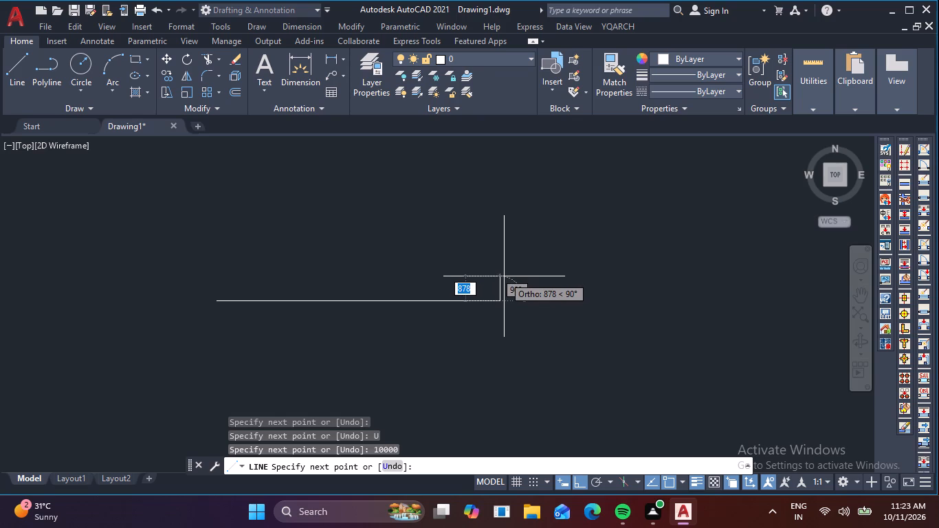
key(8)
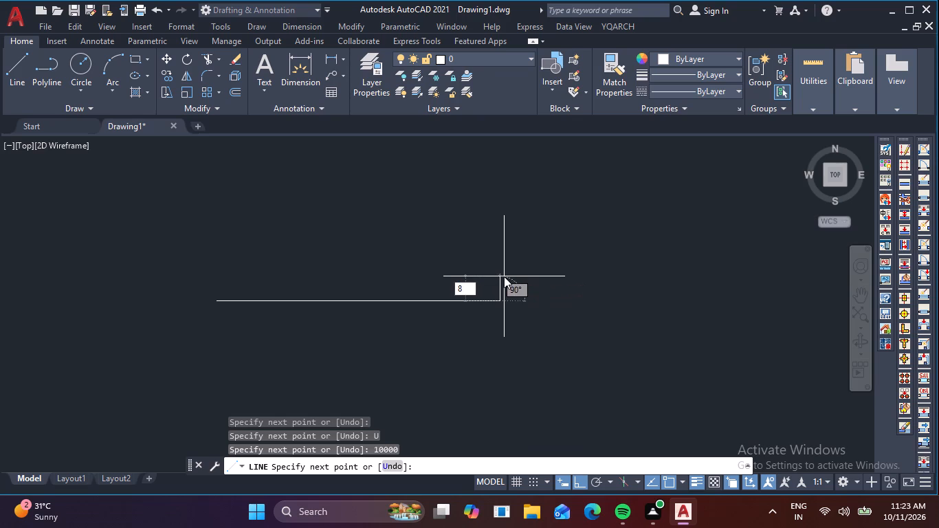
key(0)
key(0)
key(Return)
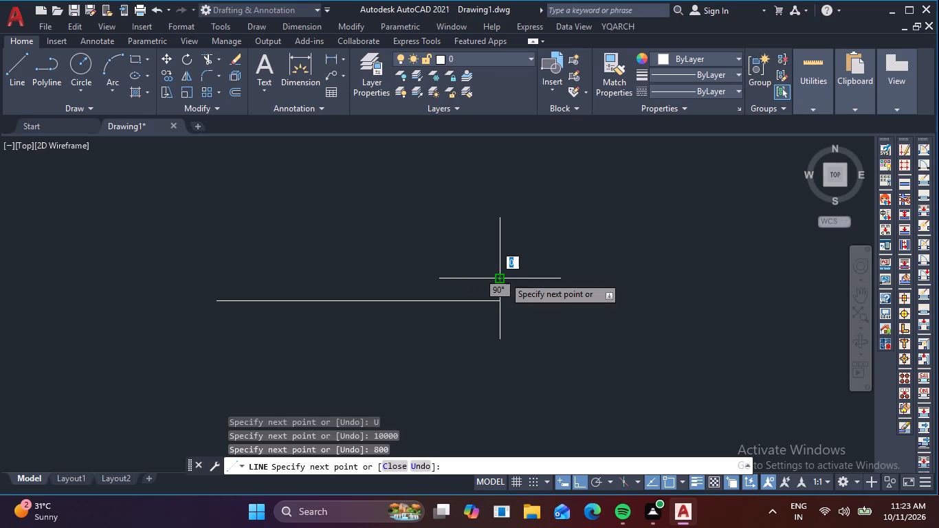
scroll(190, 298, up, 1)
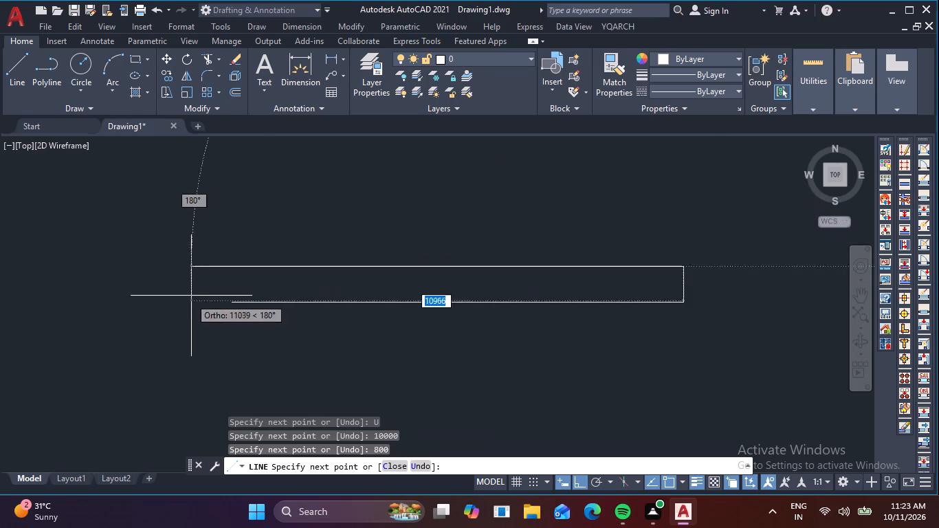
scroll(194, 294, up, 1)
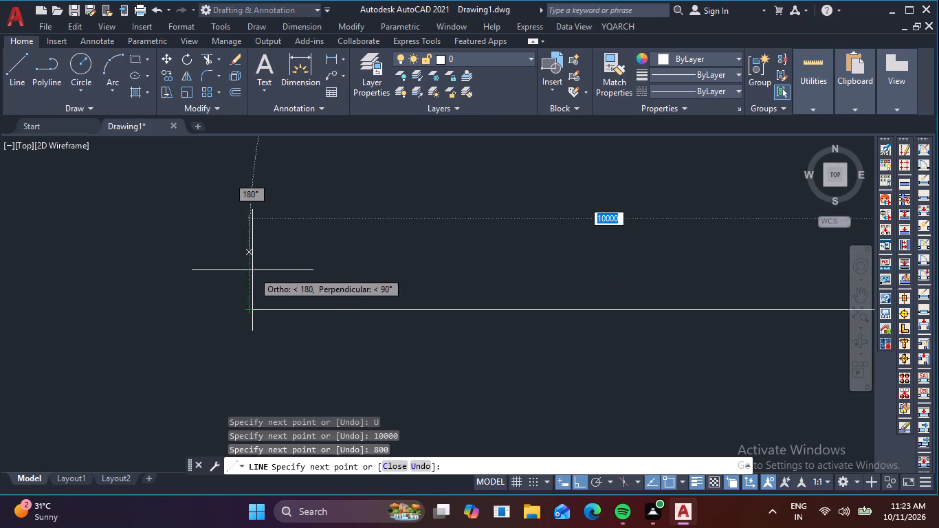
click(249, 251)
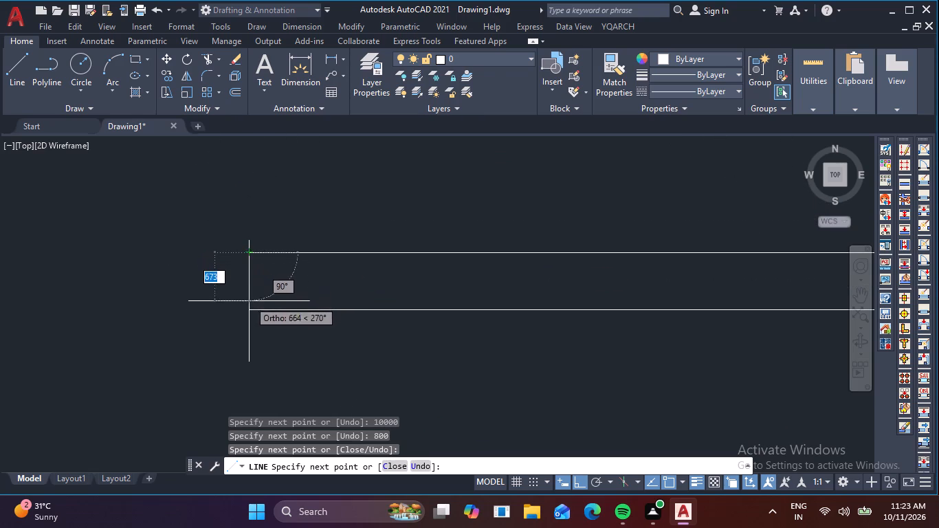
click(248, 310)
key(Escape)
Offset the rectangle's top edge 500 upward.
scroll(250, 350, down, 3)
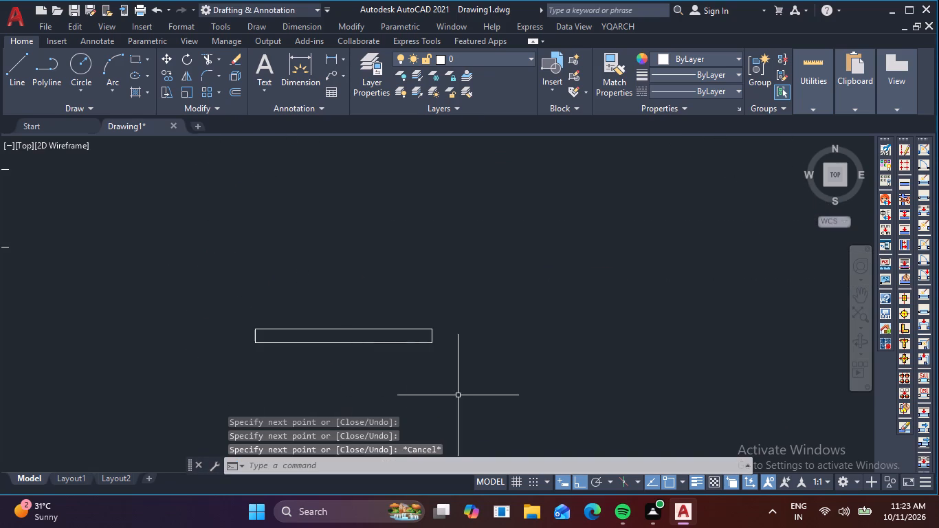
middle_drag(476, 360, 539, 298)
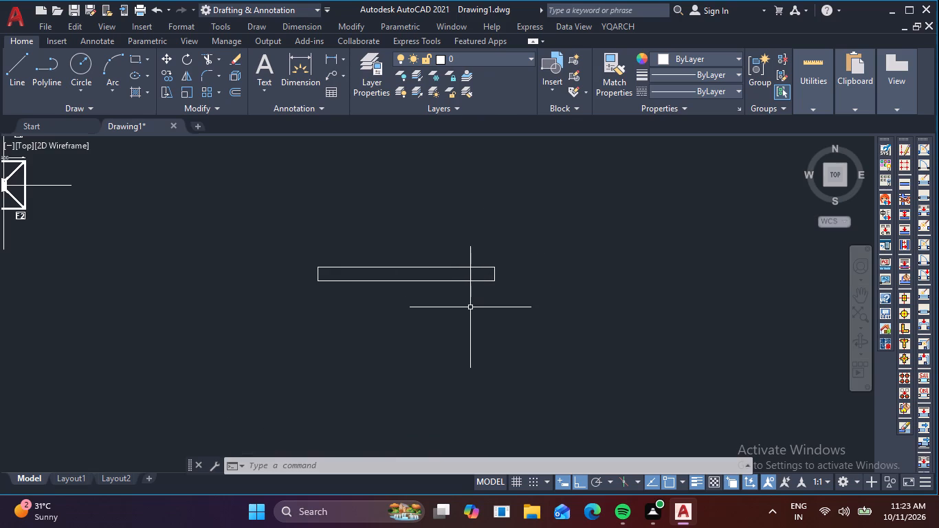
key(o)
key(Return)
text(500)
key(Return)
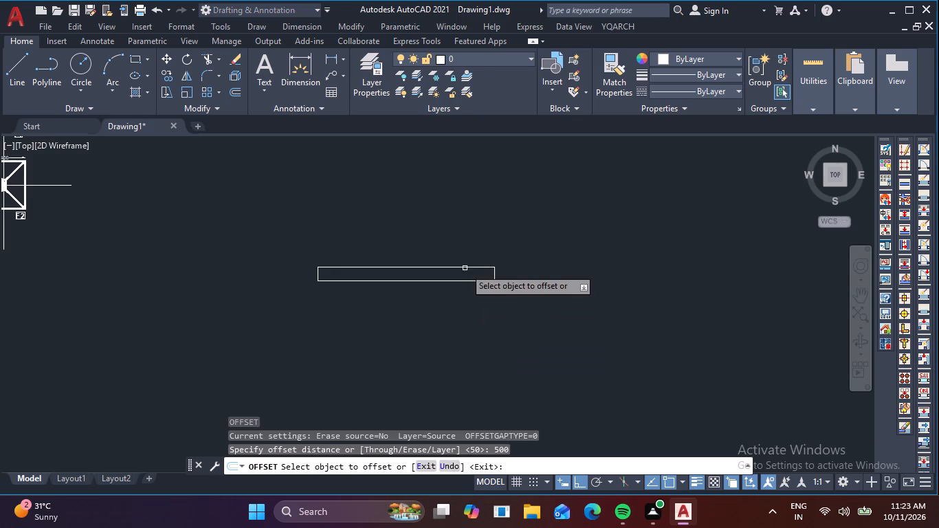
click(472, 266)
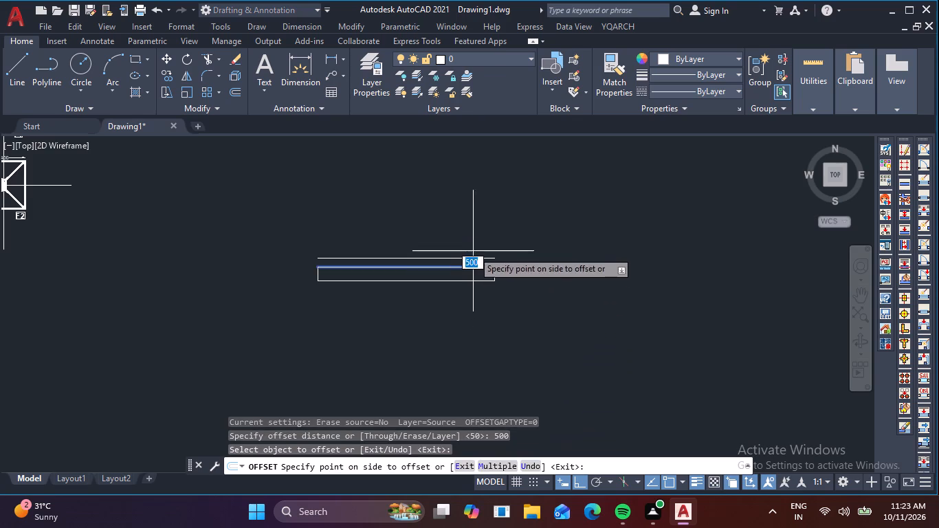
click(477, 245)
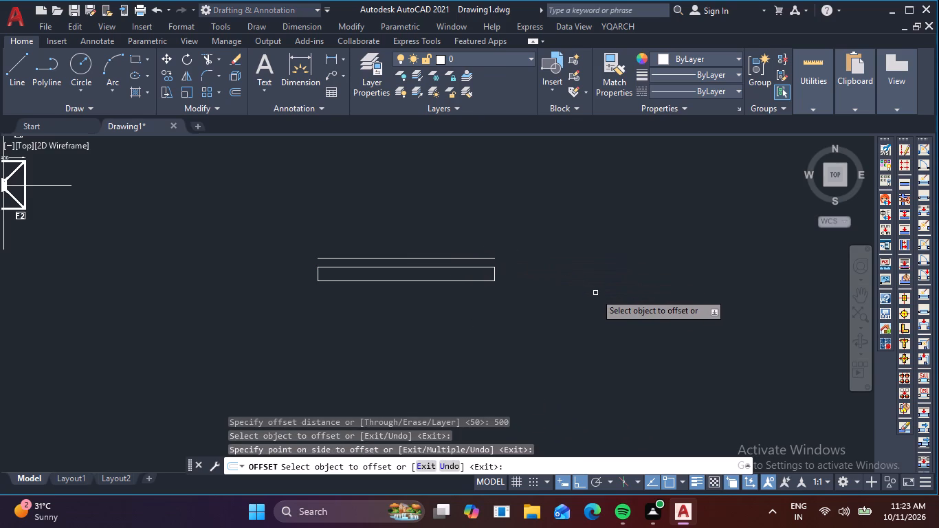
Offset the line above the rectangle 3000 upward.
middle_drag(610, 284, 619, 339)
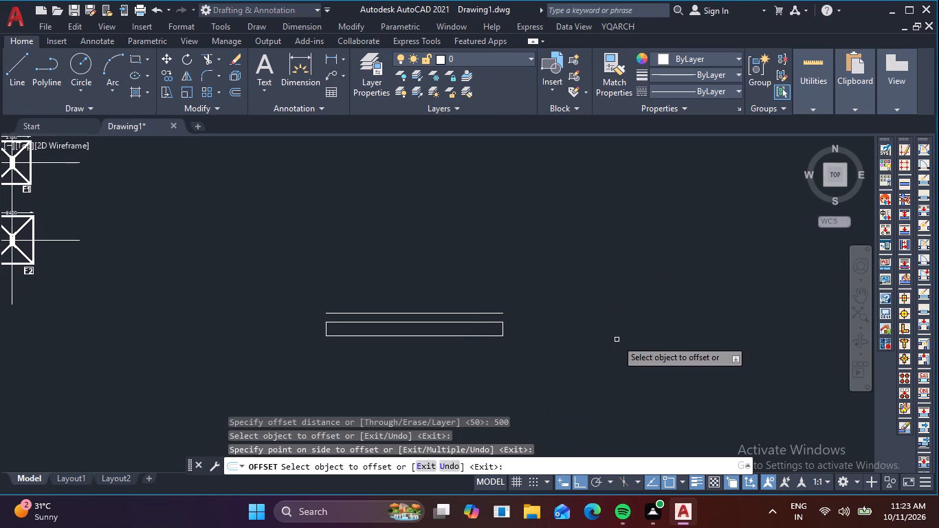
click(465, 313)
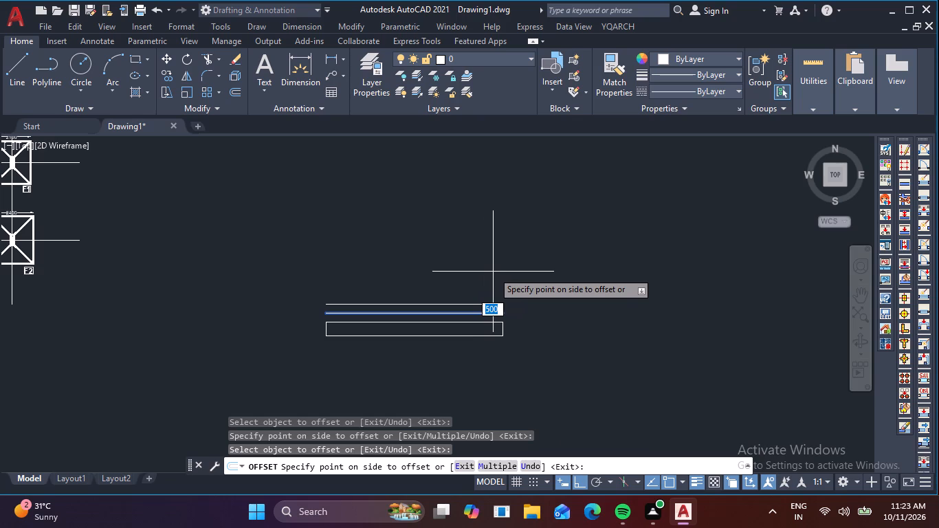
text(300)
key(0)
key(Return)
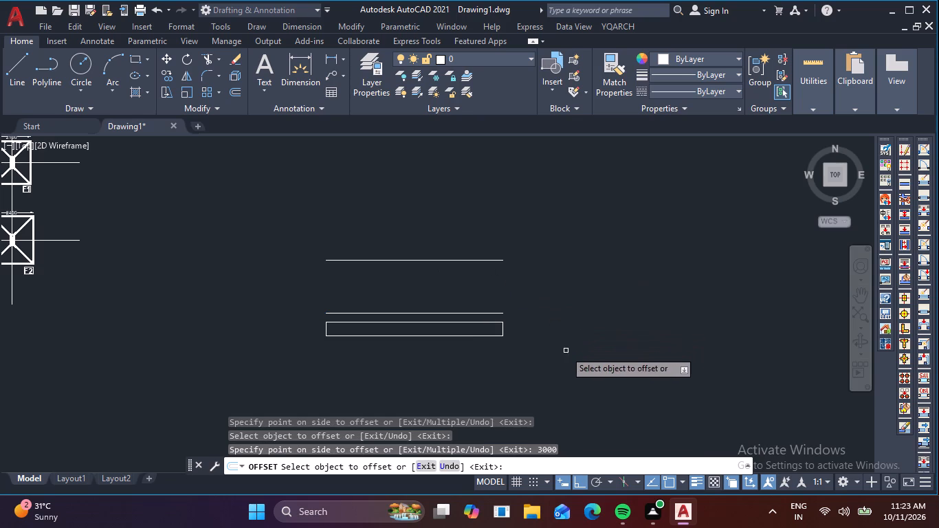
Offset the new topmost line 500 downward and finish the Offset command.
click(474, 259)
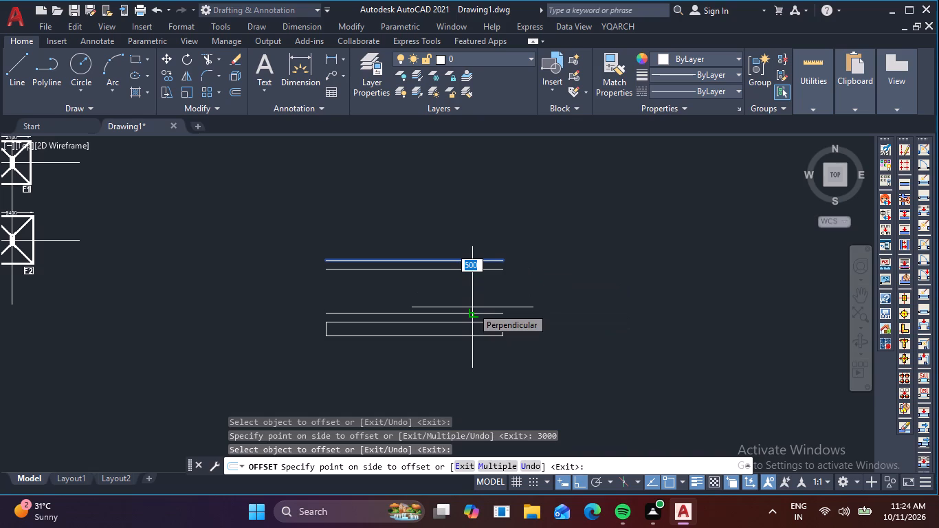
click(476, 318)
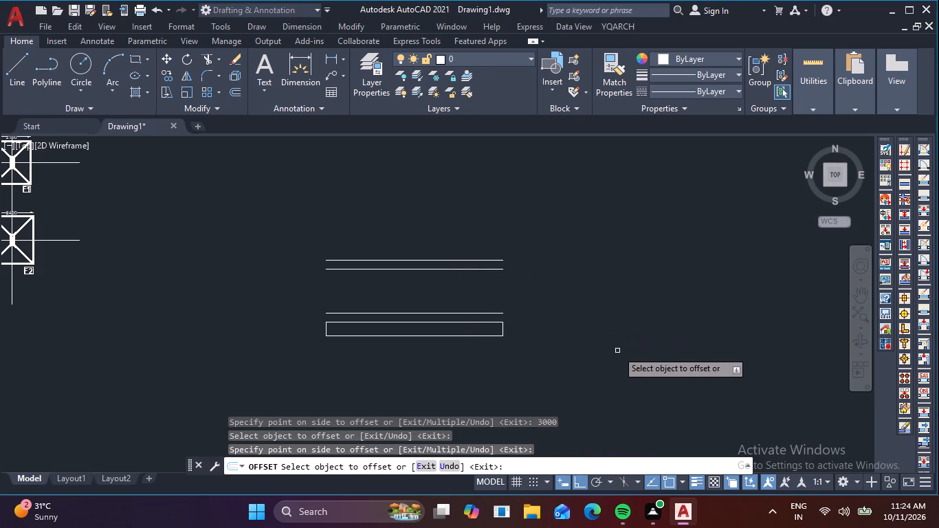
key(Escape)
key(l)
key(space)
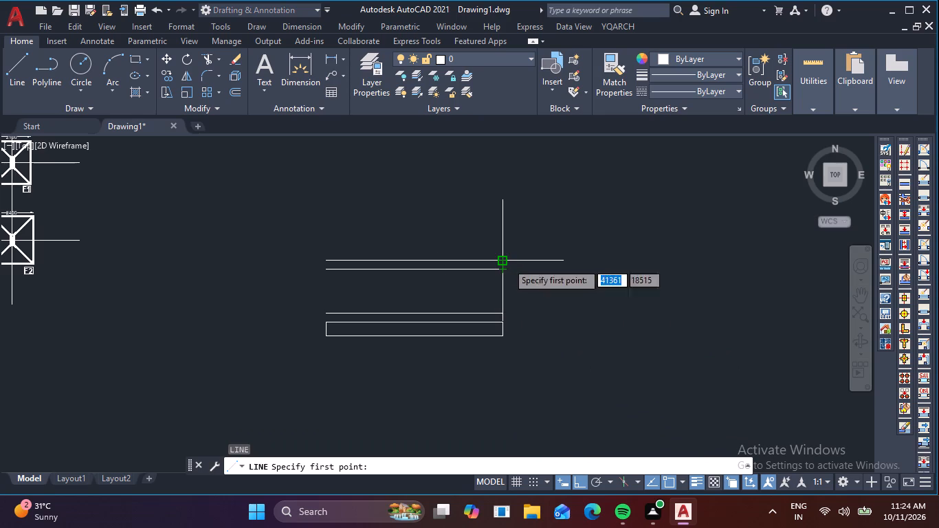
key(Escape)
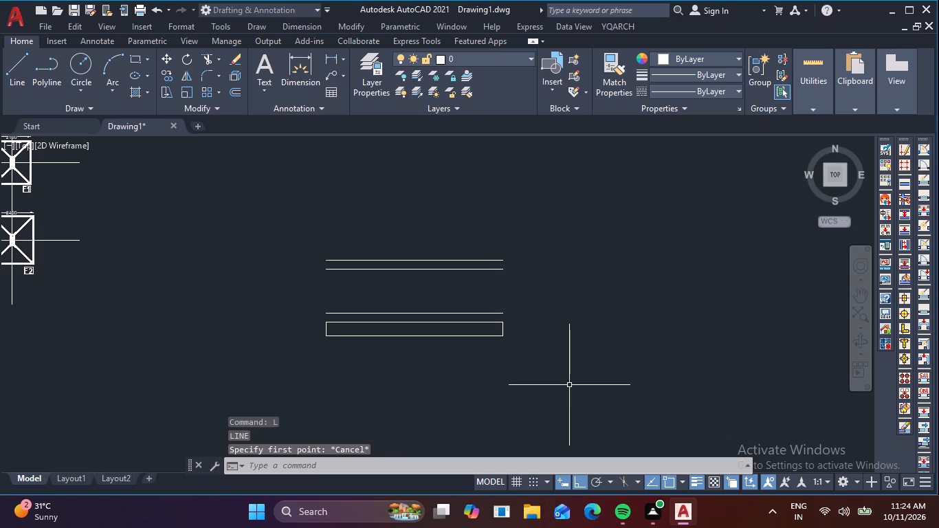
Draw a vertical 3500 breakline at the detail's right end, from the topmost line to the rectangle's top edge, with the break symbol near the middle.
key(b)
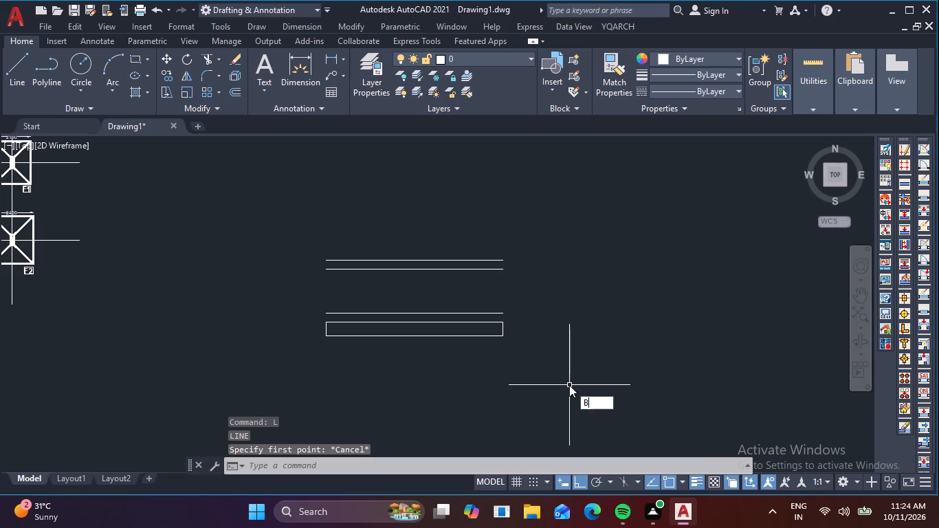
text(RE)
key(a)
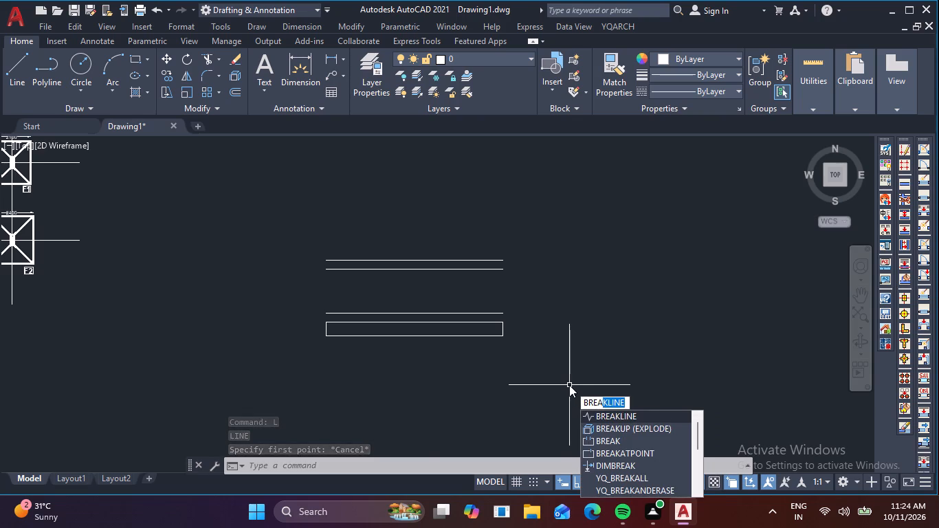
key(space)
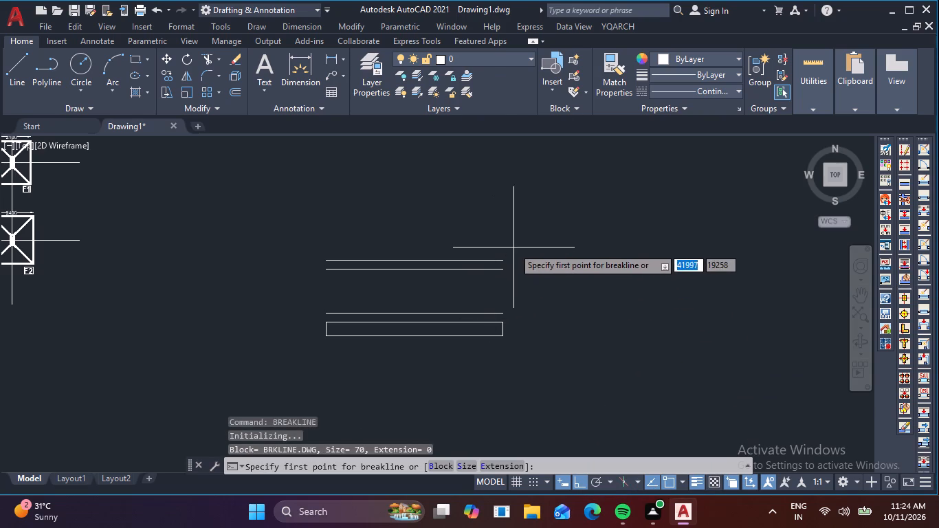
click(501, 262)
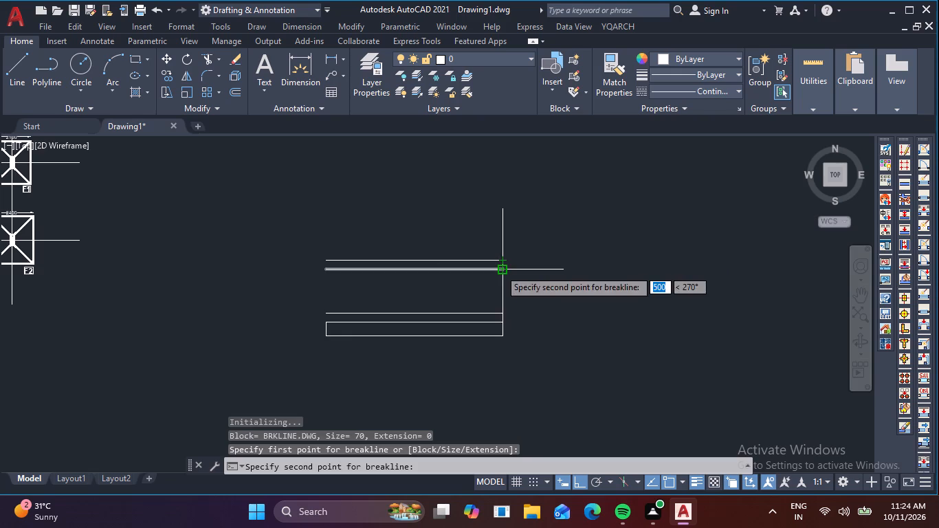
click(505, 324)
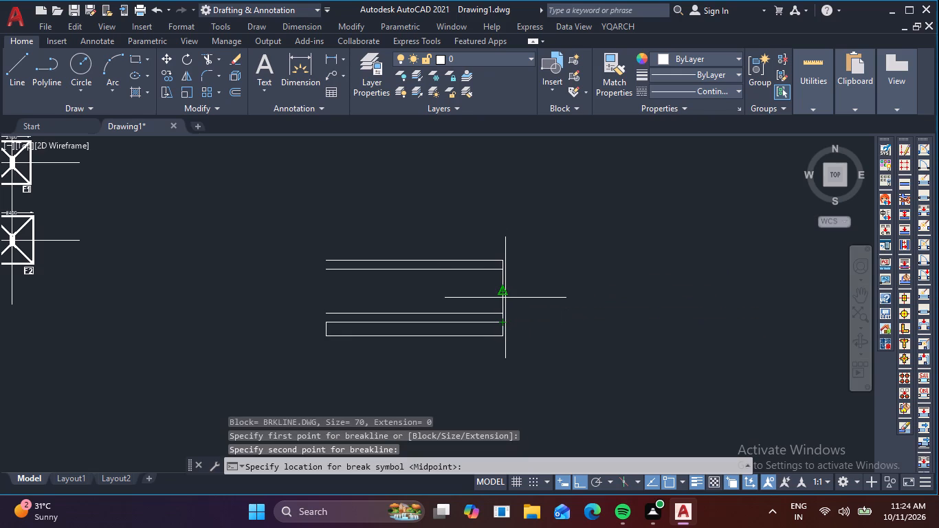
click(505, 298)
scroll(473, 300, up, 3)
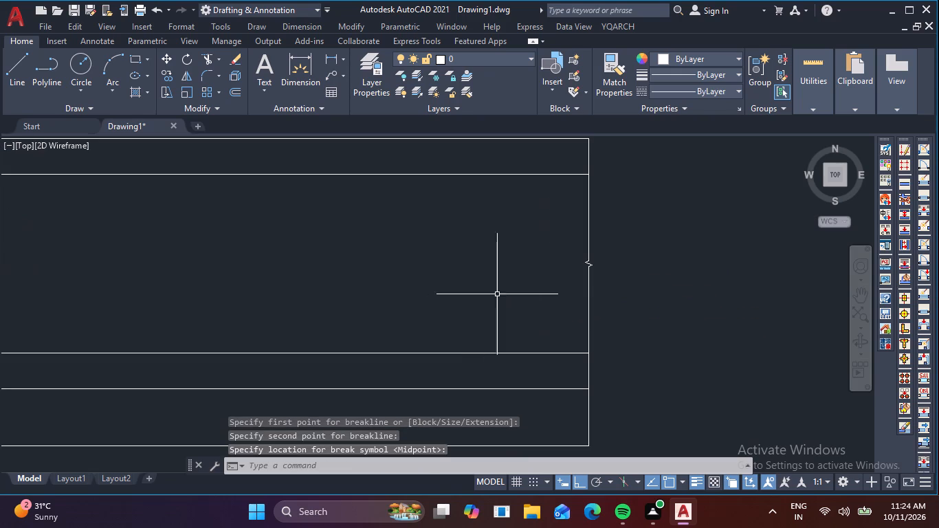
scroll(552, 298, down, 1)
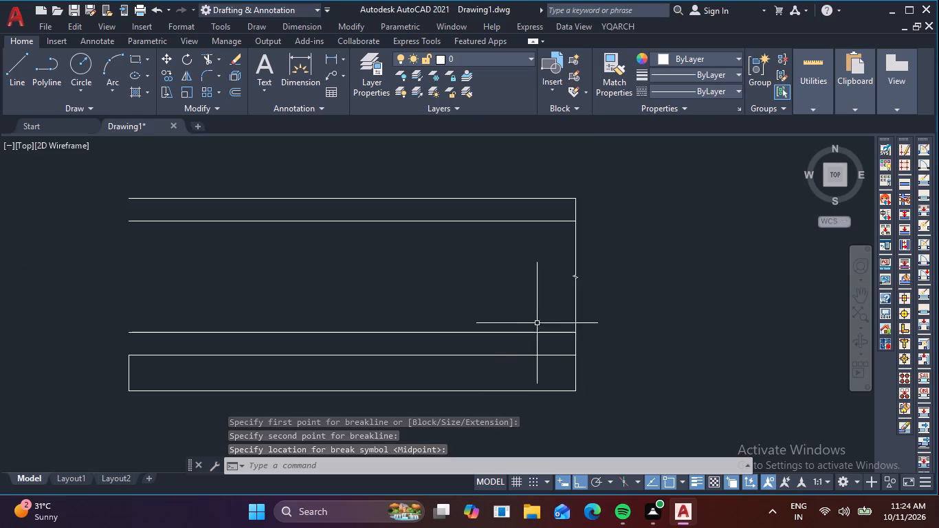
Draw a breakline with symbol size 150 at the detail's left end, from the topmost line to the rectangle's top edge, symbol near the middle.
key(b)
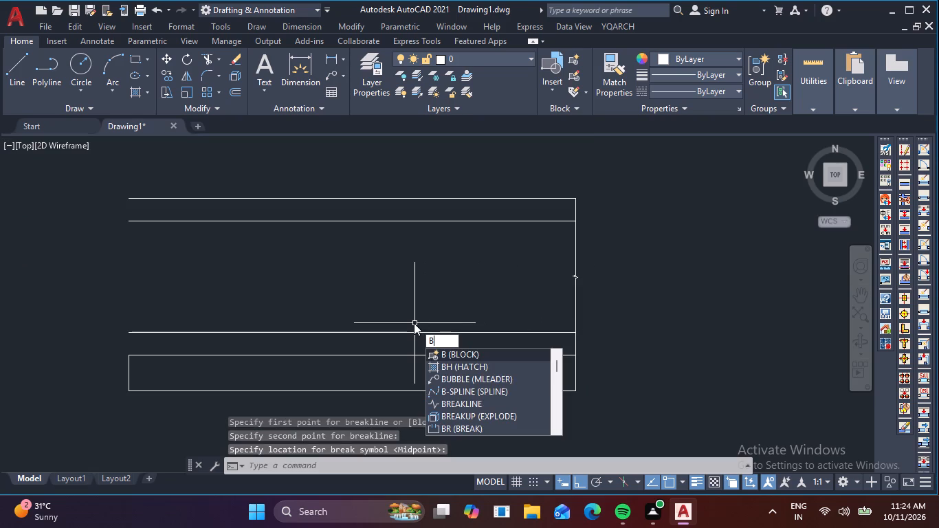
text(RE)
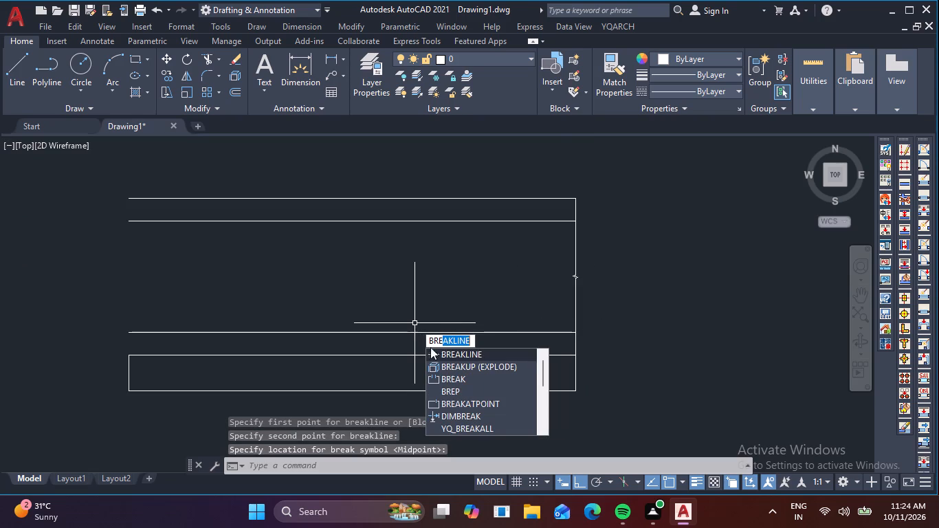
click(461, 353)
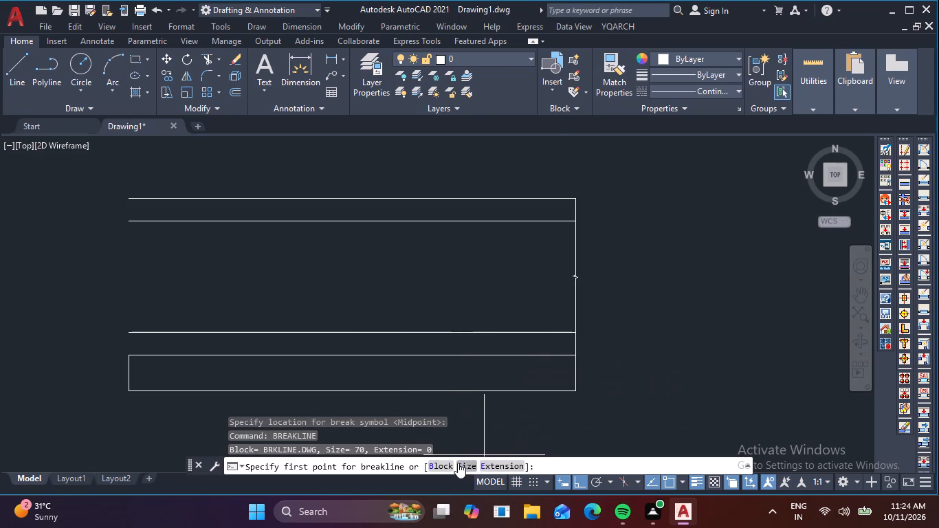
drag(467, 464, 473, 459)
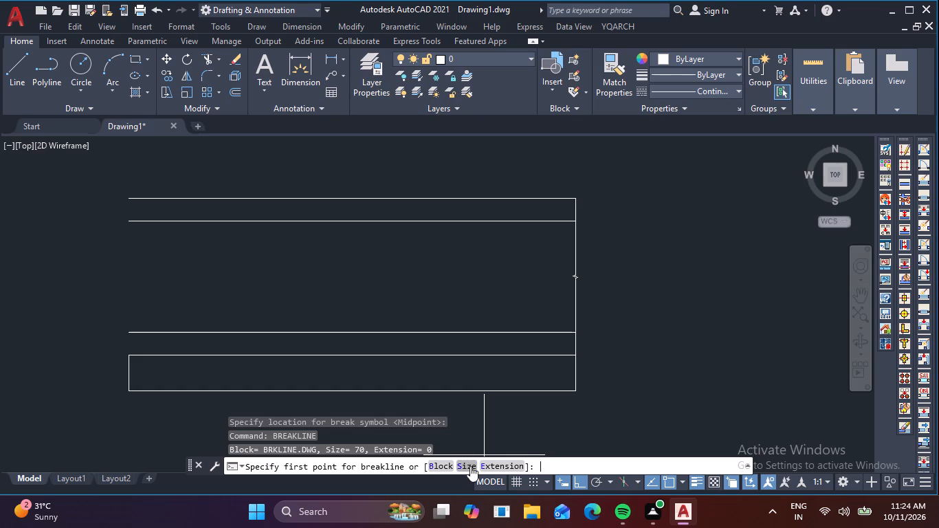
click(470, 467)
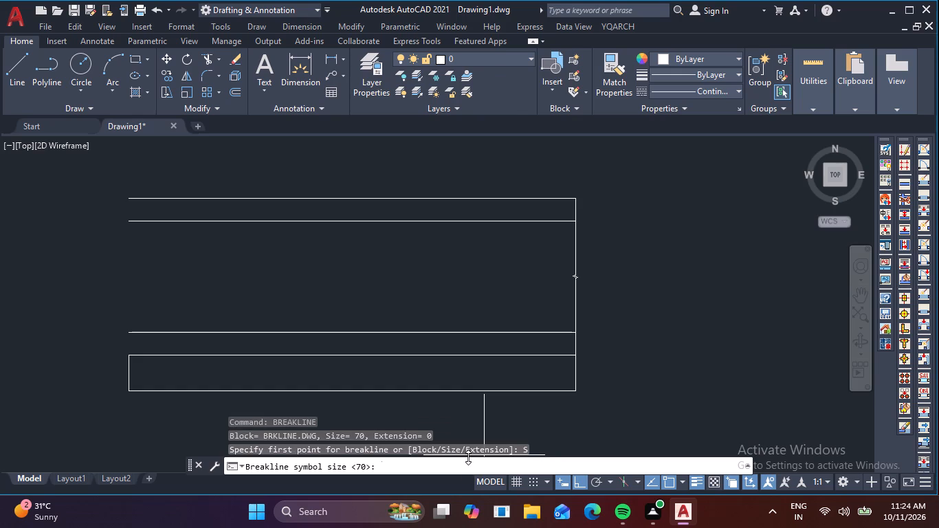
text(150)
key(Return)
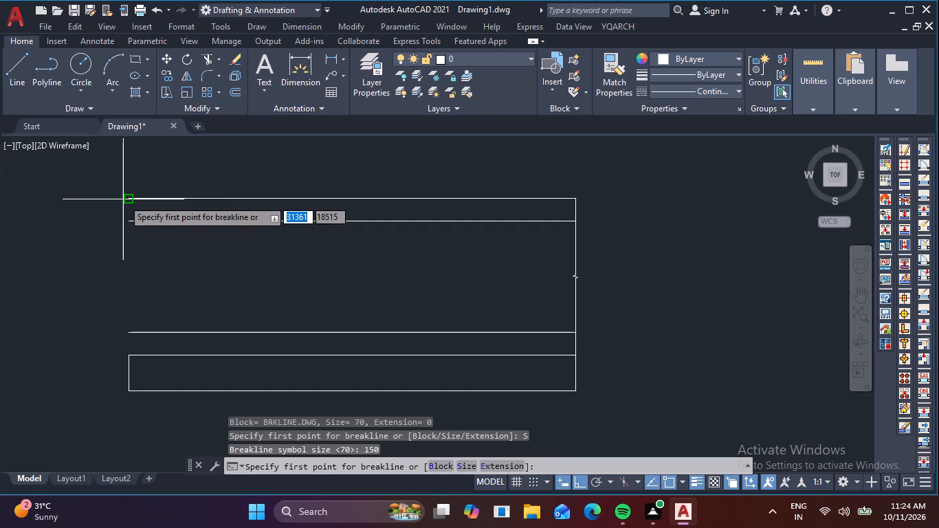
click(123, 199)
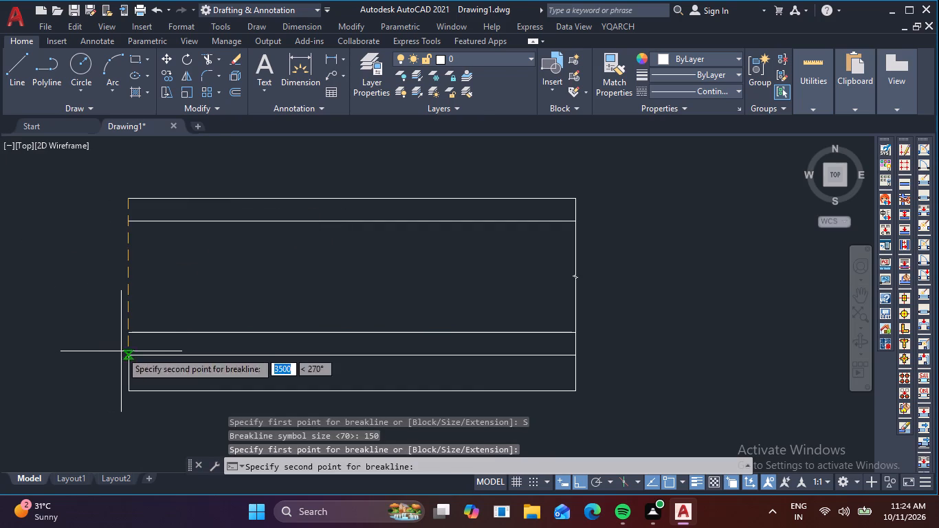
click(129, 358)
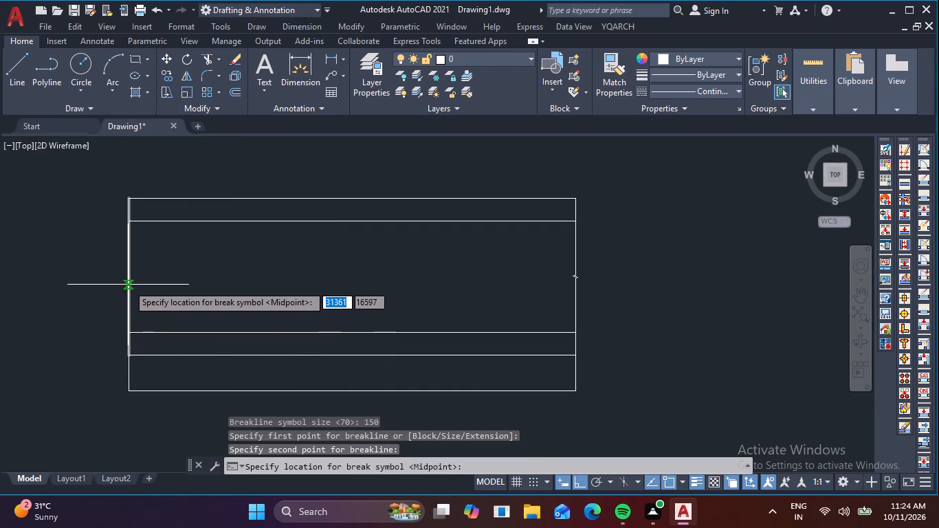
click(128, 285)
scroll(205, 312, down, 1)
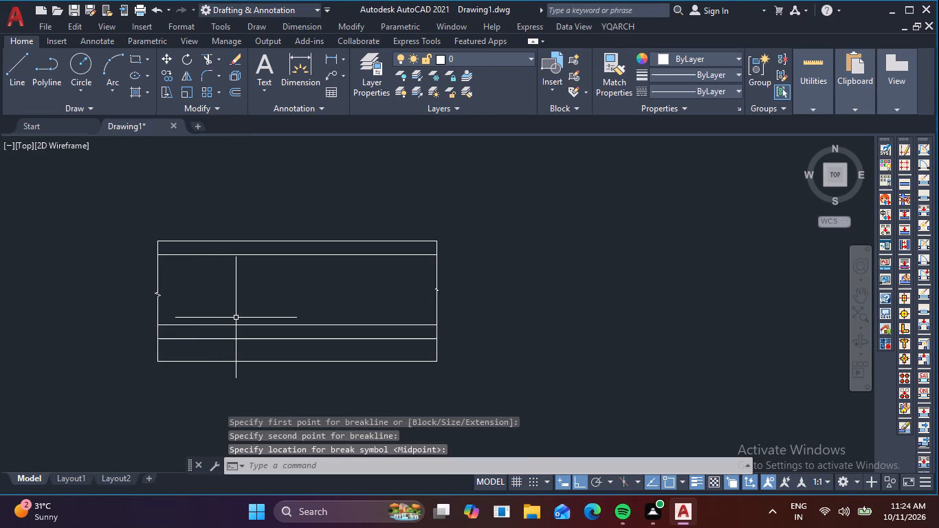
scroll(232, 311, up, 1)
Set the breakline symbol size to 300 and leave the command without drawing a breakline.
key(space)
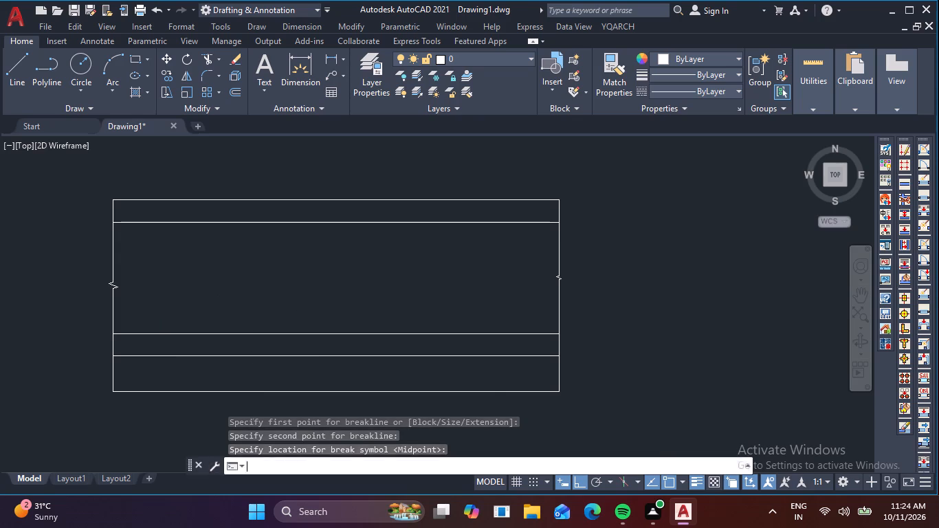
click(472, 467)
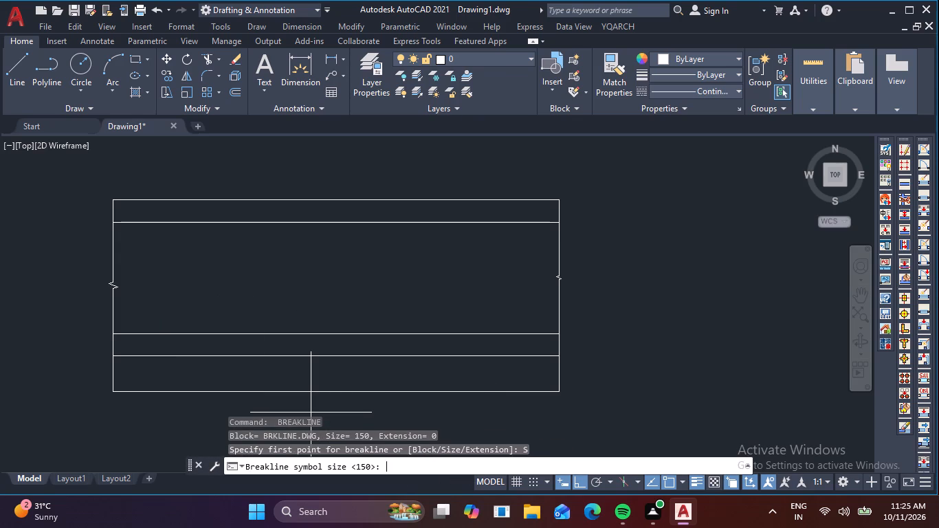
text(300)
key(Return)
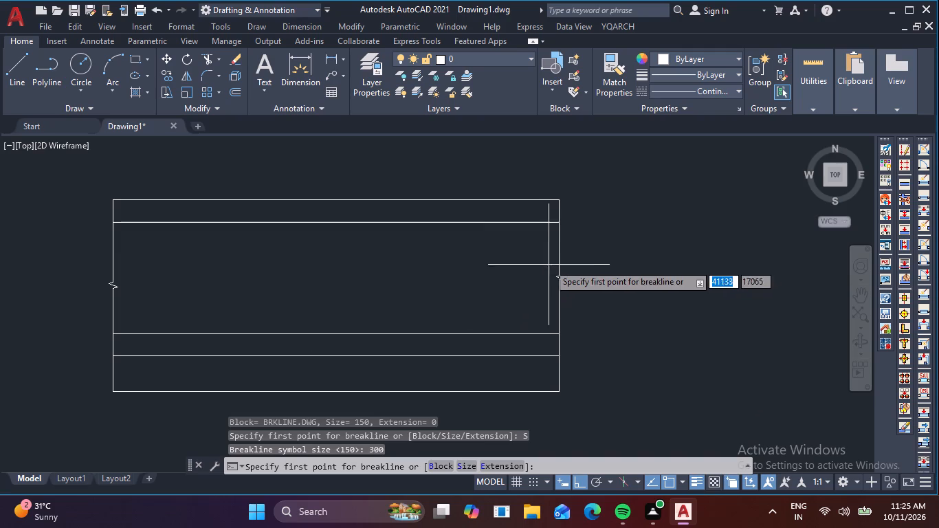
key(Escape)
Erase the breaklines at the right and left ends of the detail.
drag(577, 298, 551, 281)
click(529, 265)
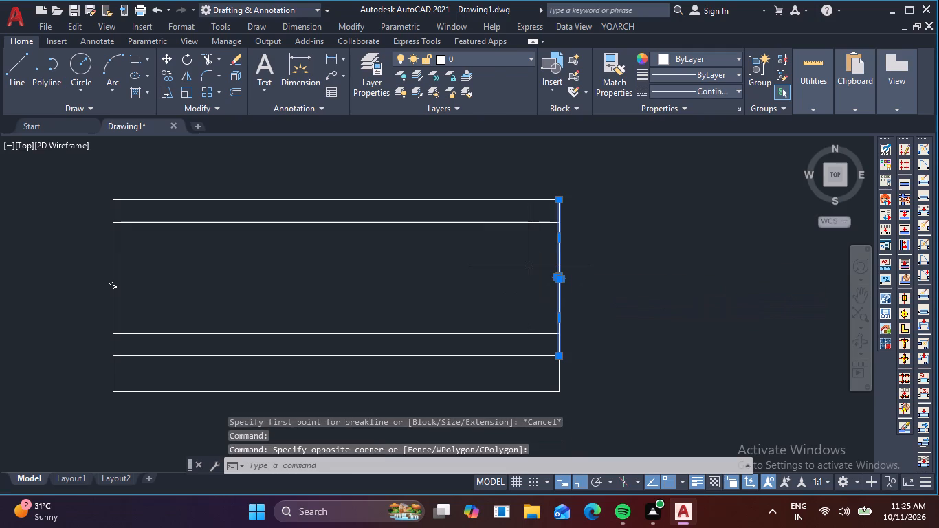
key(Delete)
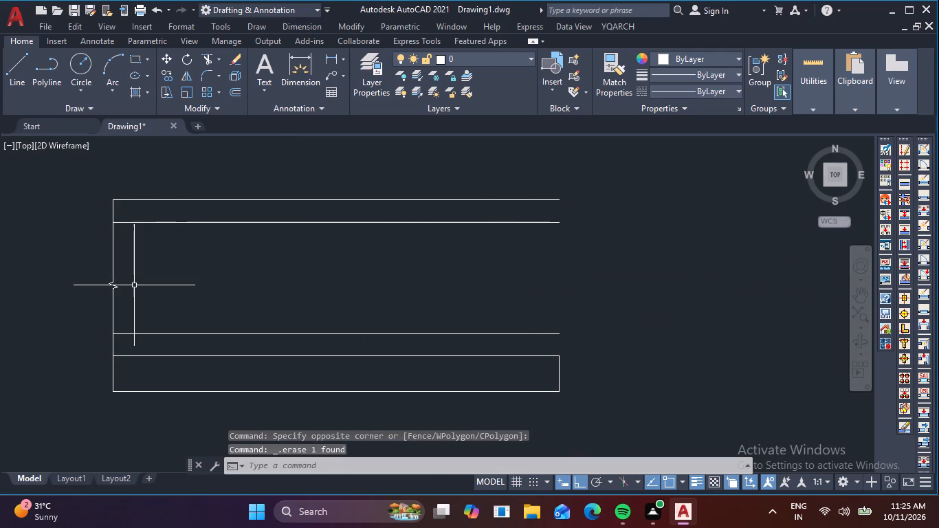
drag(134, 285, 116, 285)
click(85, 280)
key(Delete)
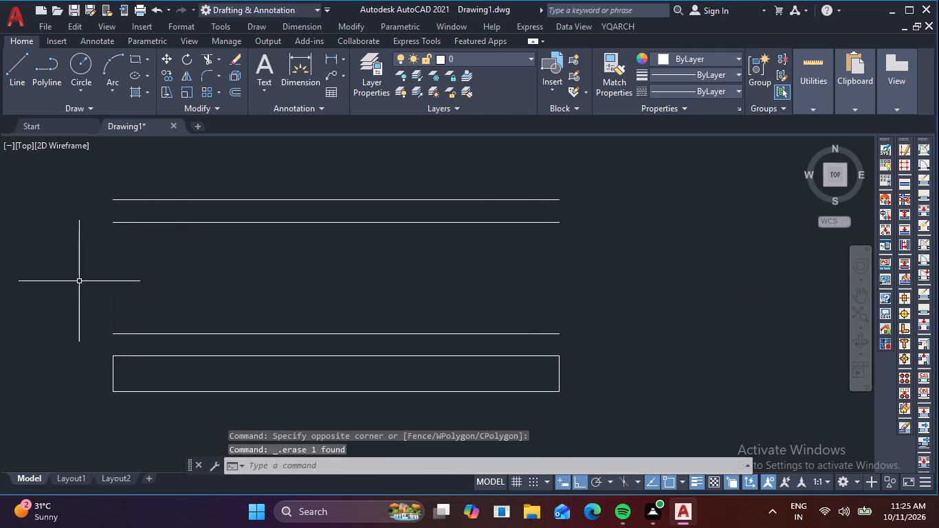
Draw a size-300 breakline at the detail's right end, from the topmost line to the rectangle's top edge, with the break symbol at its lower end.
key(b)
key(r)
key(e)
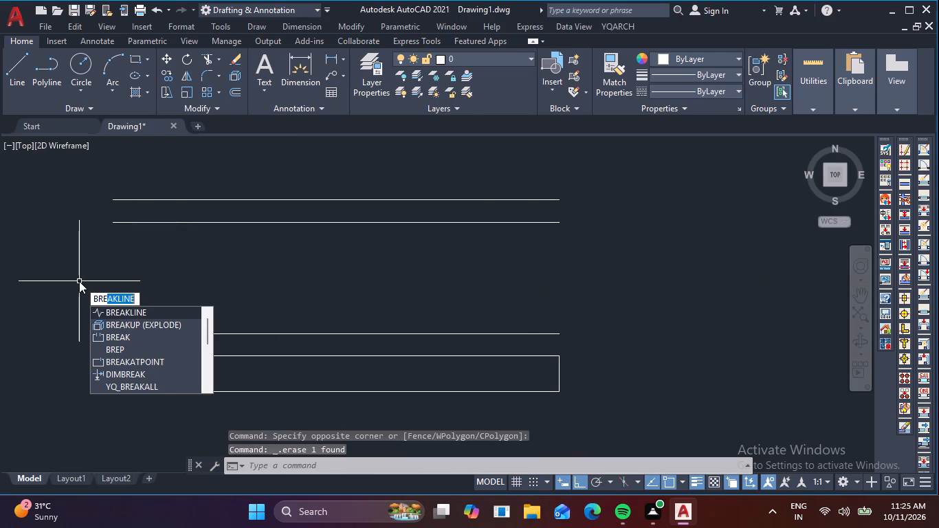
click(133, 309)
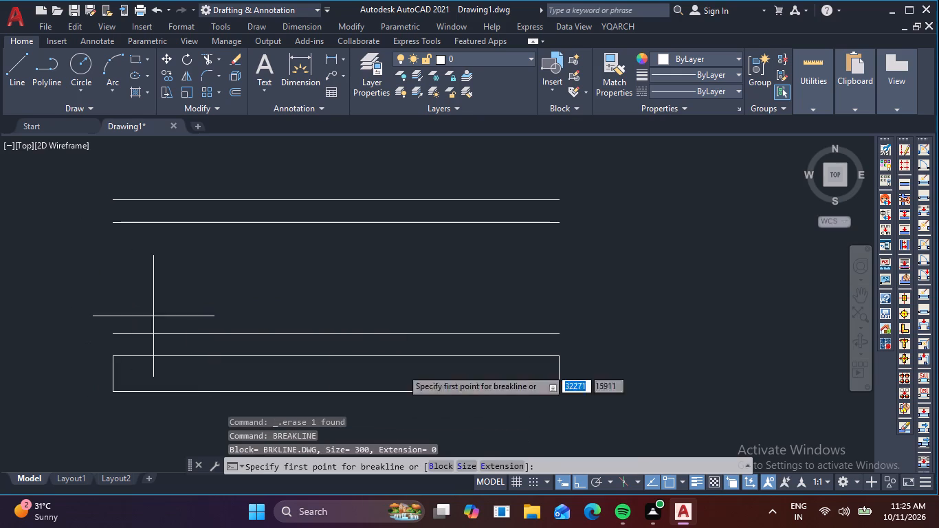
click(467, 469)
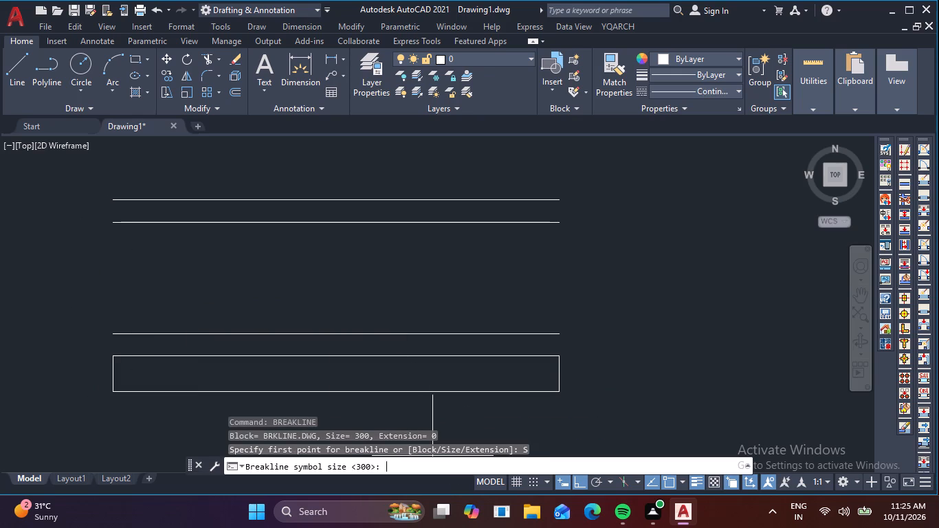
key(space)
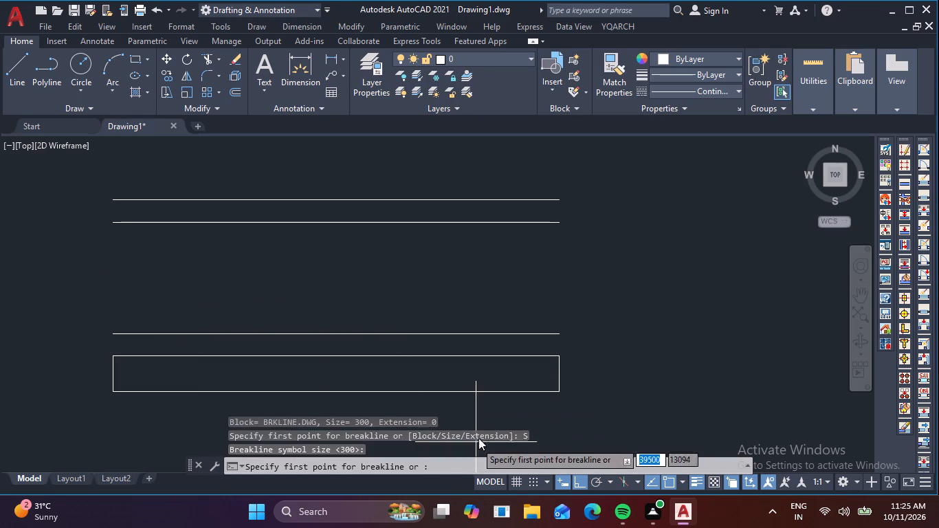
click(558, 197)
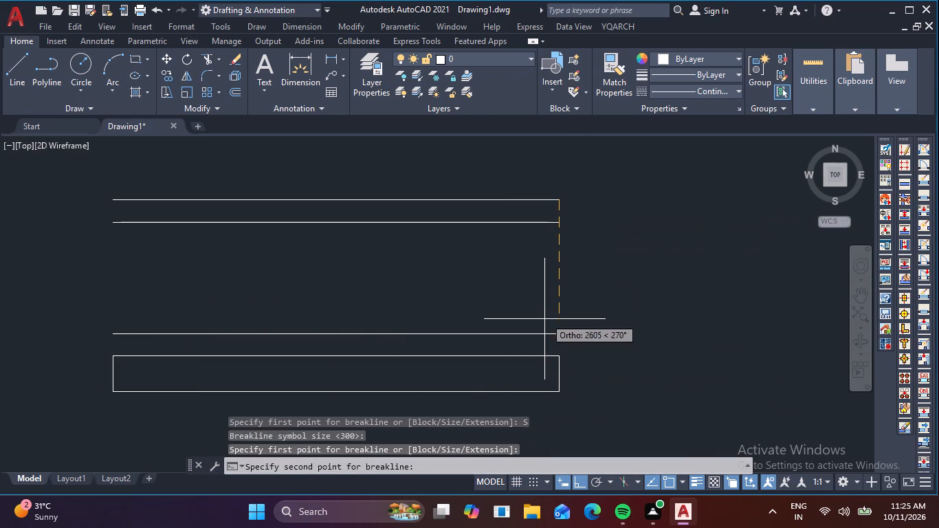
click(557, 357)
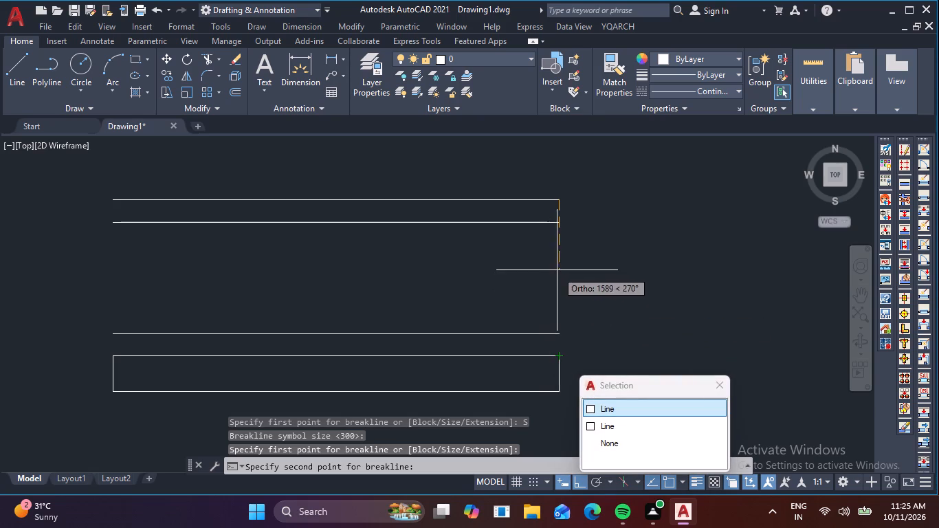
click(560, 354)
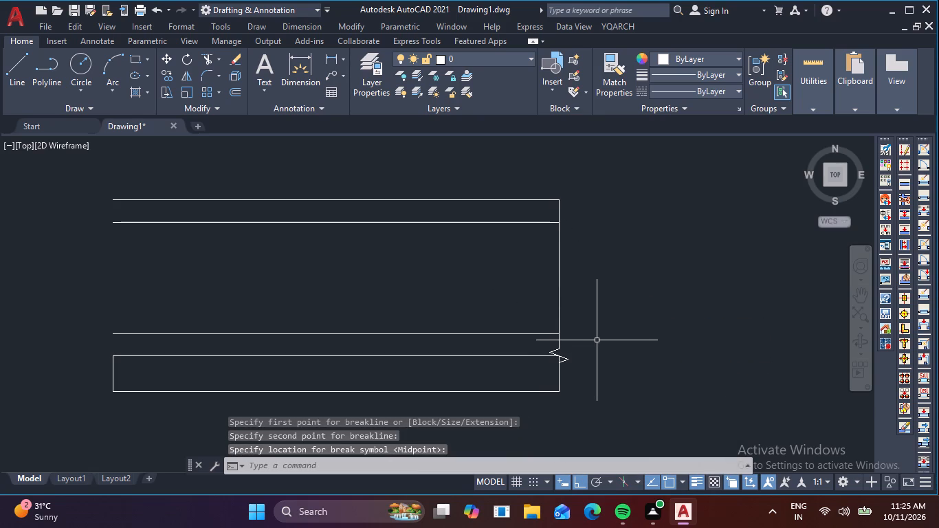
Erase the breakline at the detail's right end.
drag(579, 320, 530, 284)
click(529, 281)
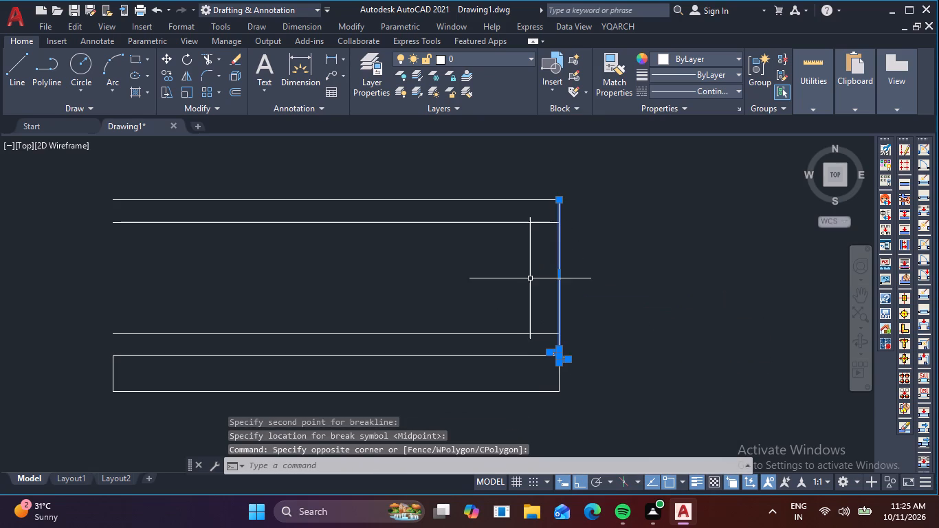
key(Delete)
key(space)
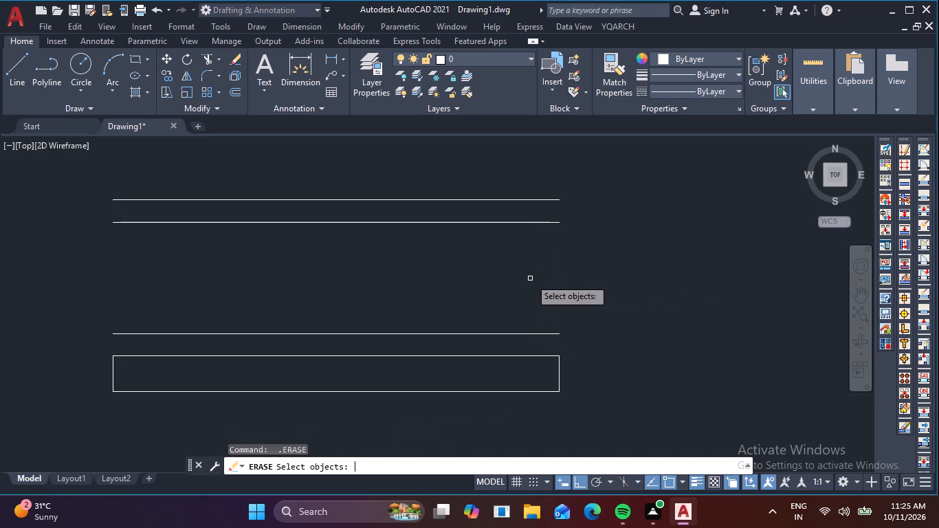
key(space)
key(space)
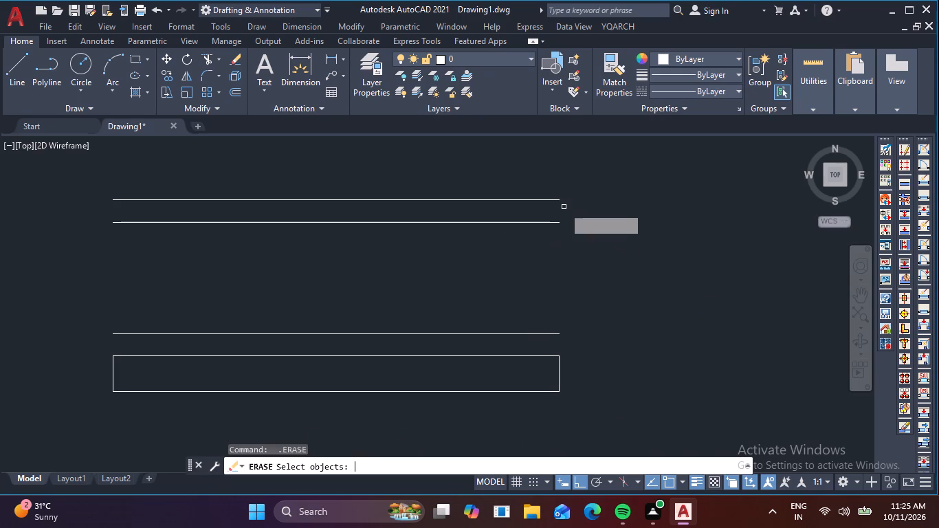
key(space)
Draw a size-300 breakline at the detail's right end, from the topmost line to the rectangle's top edge, with the break symbol near the middle.
text(BR)
text(EA)
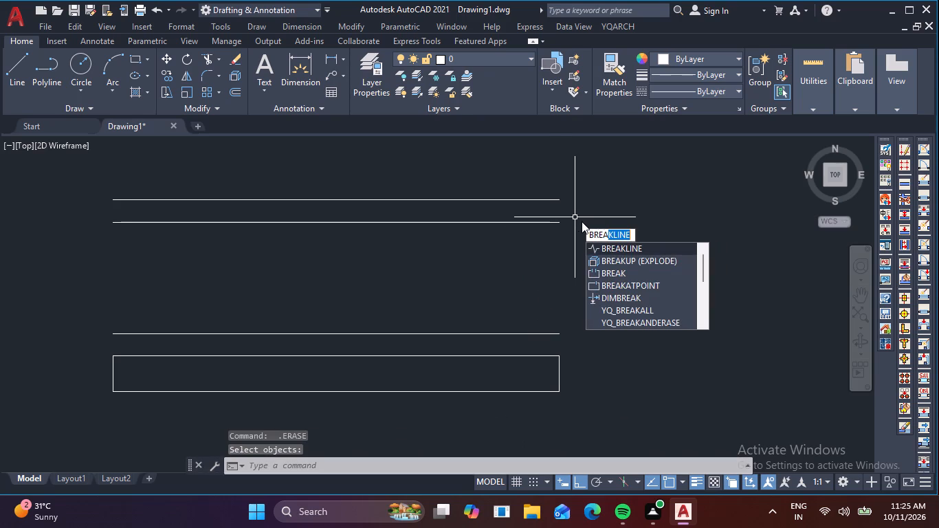
key(space)
drag(558, 199, 564, 206)
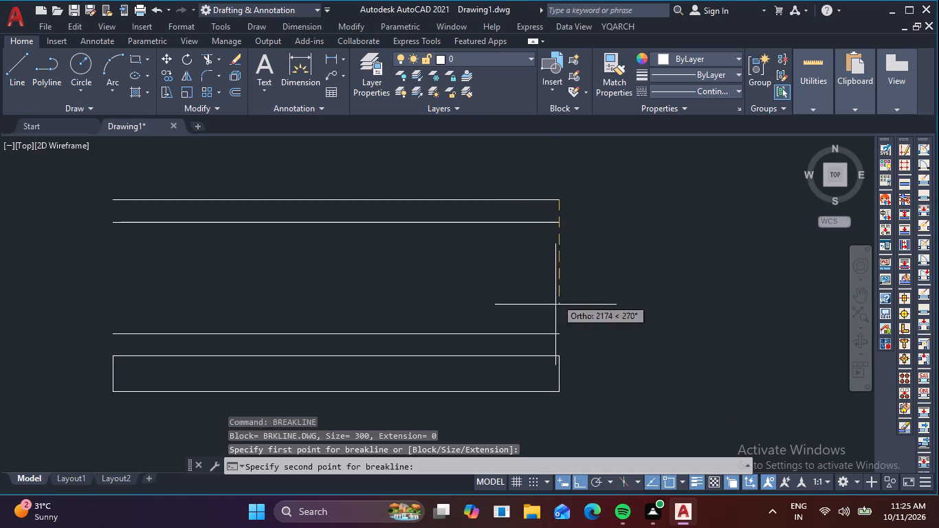
click(560, 357)
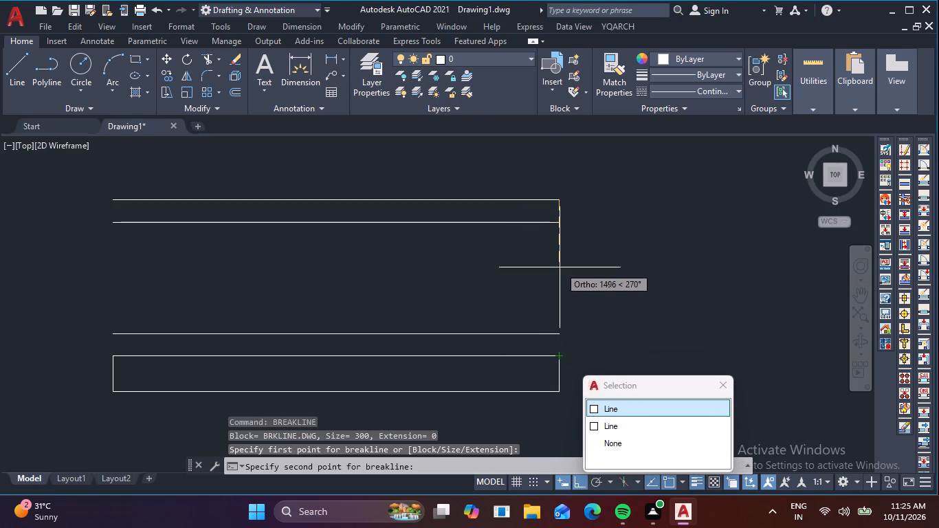
click(560, 272)
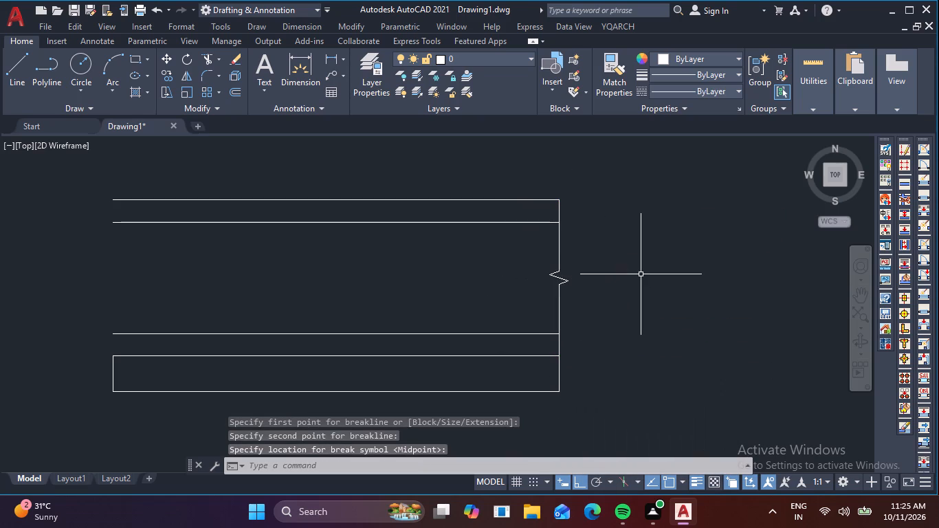
Draw a matching 3500 breakline at the detail's left end, from the topmost line to the rectangle's top edge, symbol near the middle.
key(space)
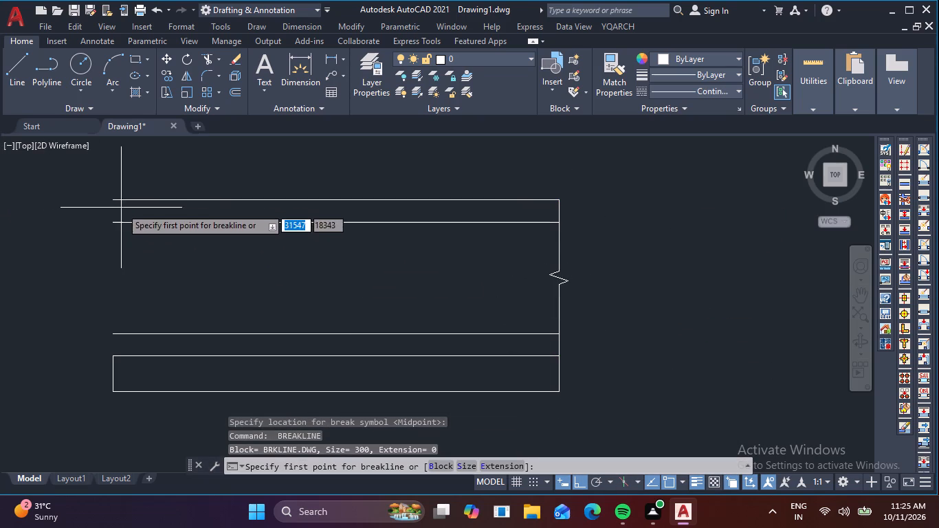
click(113, 199)
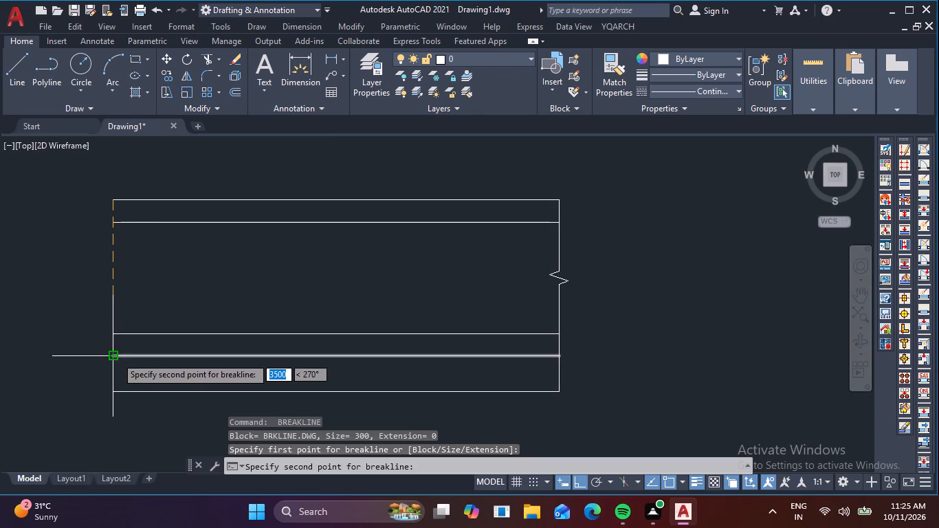
click(116, 357)
click(109, 278)
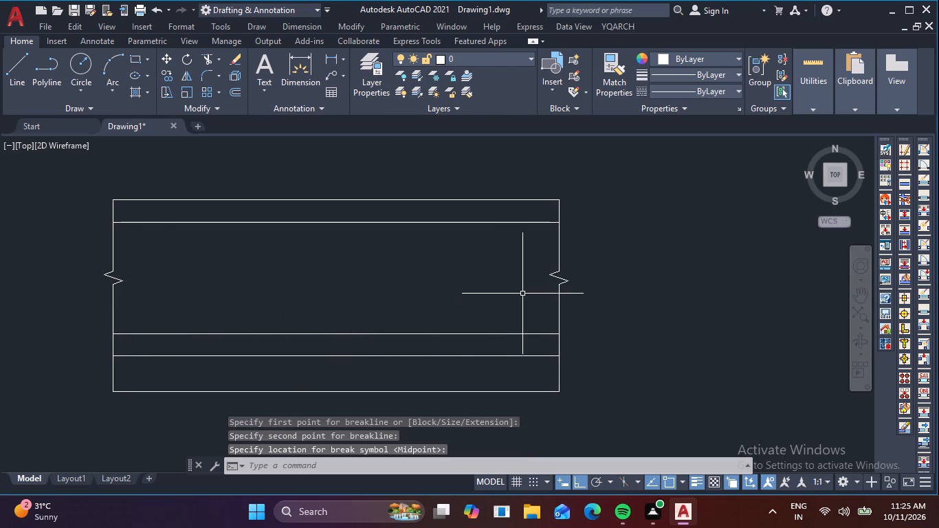
key(Escape)
key(Escape)
key(Escape)
key(Escape)
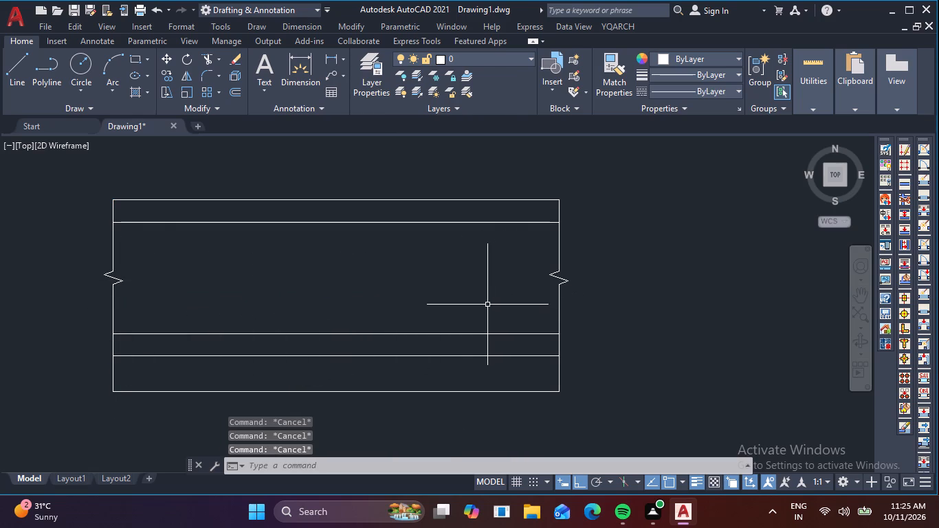
Draw a circle of radius 100 in the empty space above the detail.
middle_drag(491, 308, 553, 348)
key(Escape)
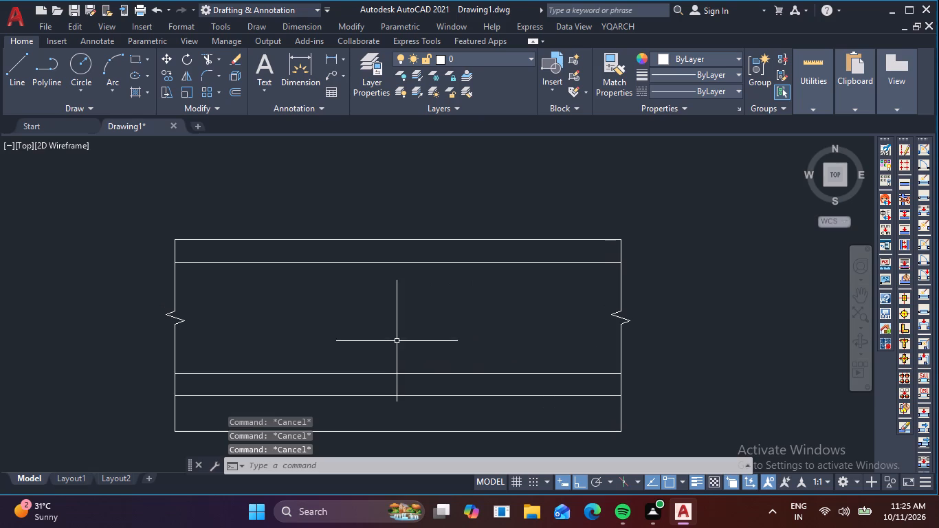
key(Escape)
key(Escape)
text(C)
key(space)
click(297, 187)
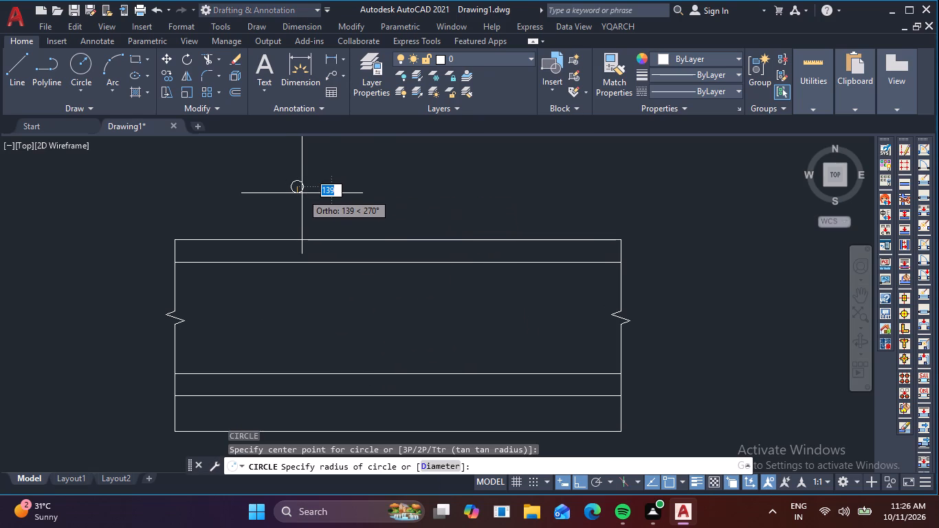
key(1)
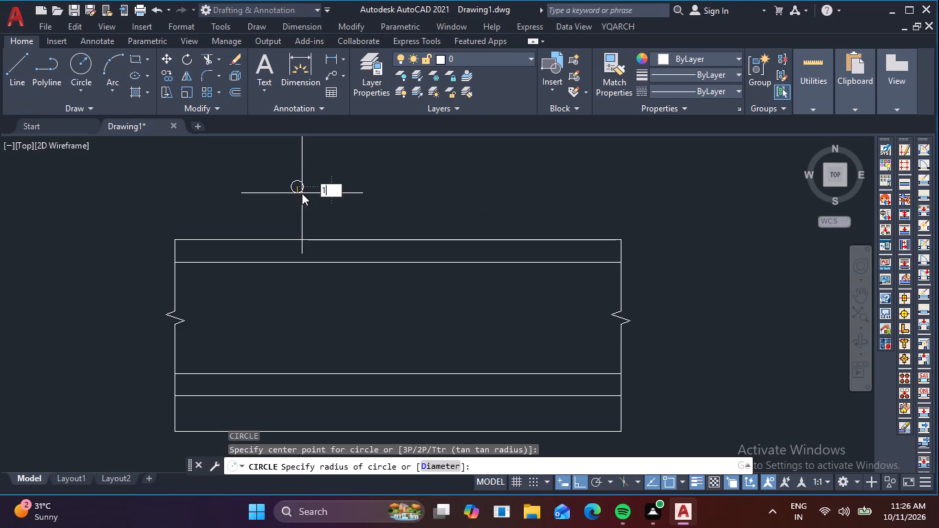
text(00)
key(Return)
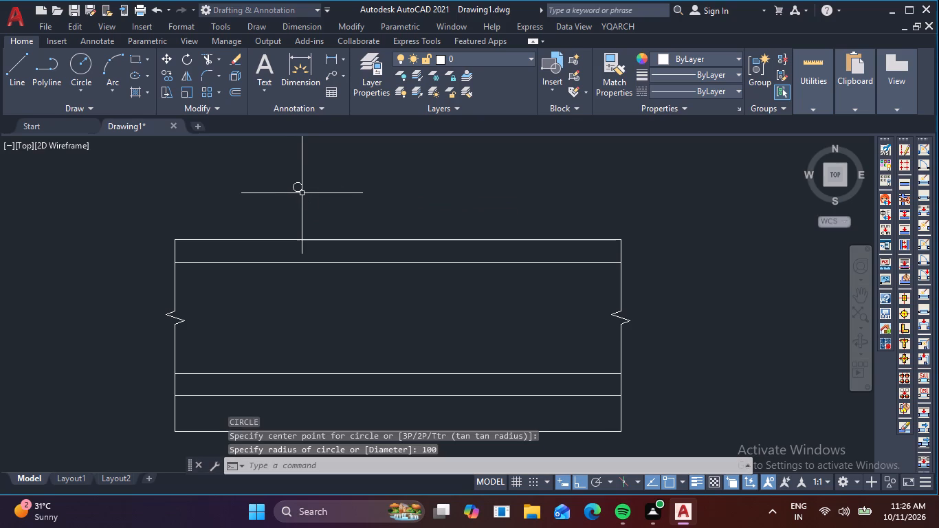
With Ortho off, copy the circle by its top quadrant onto the second line from the top, near the detail's left end.
drag(307, 198, 304, 191)
click(265, 159)
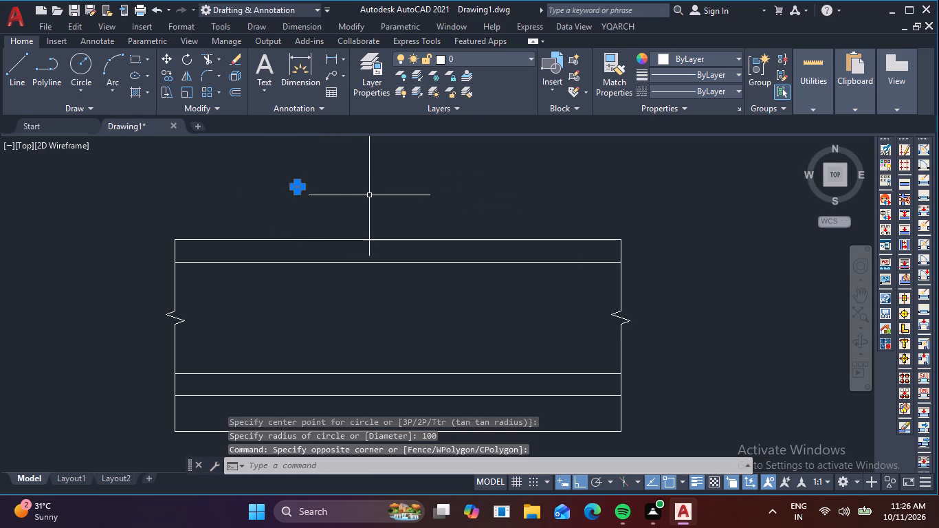
key(c)
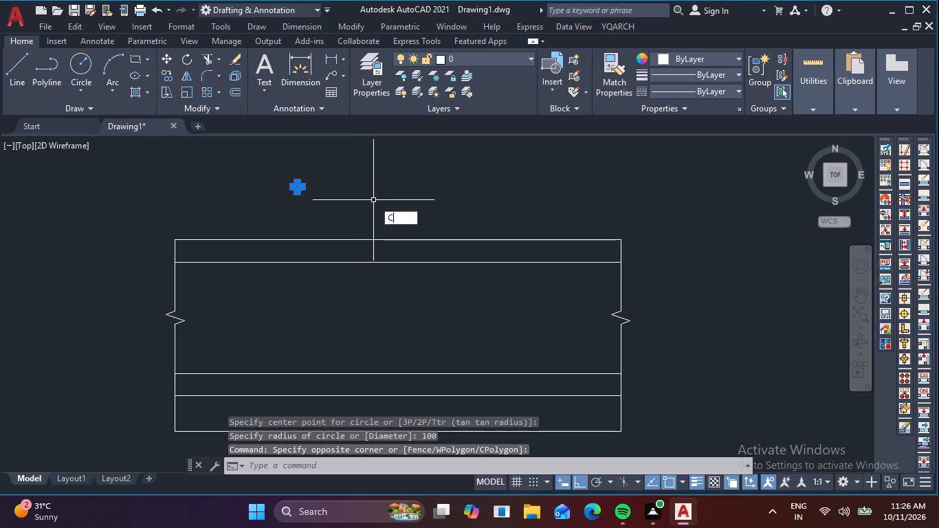
key(o)
key(space)
scroll(314, 188, up, 4)
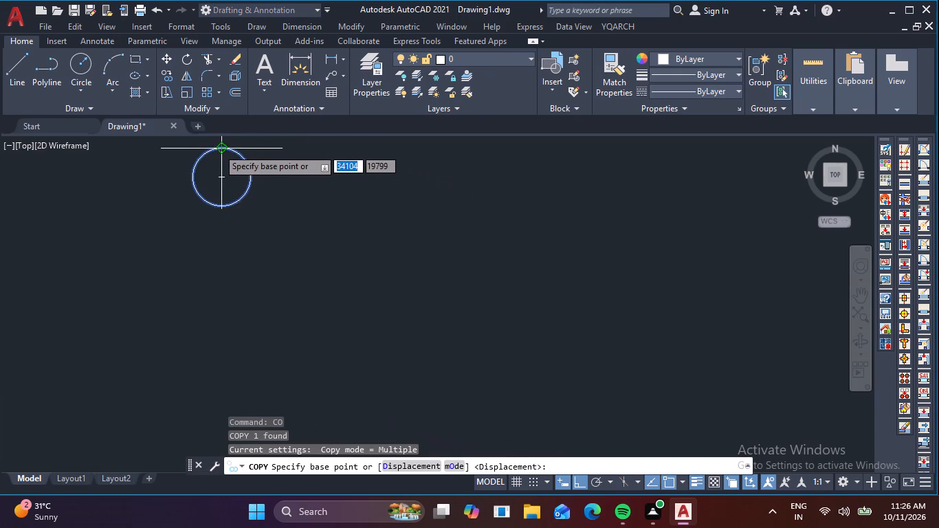
click(218, 148)
scroll(250, 282, down, 2)
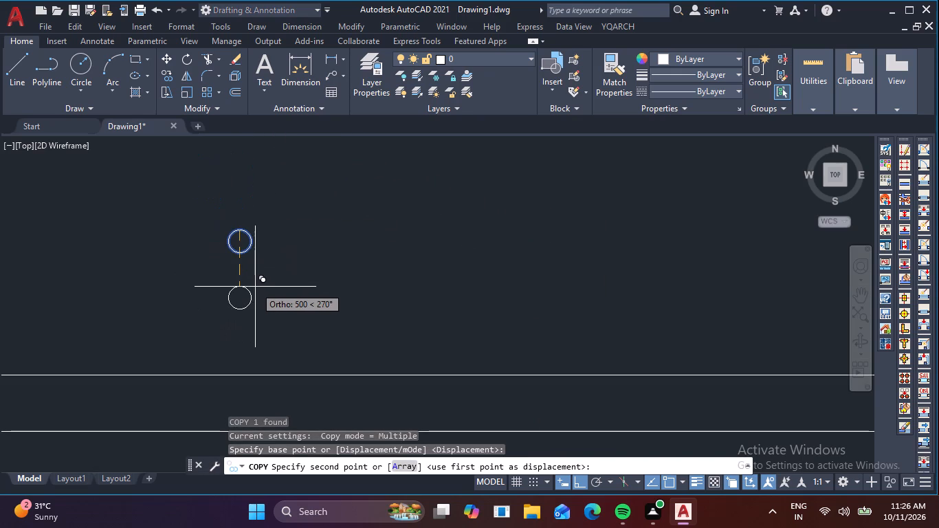
key(Delete)
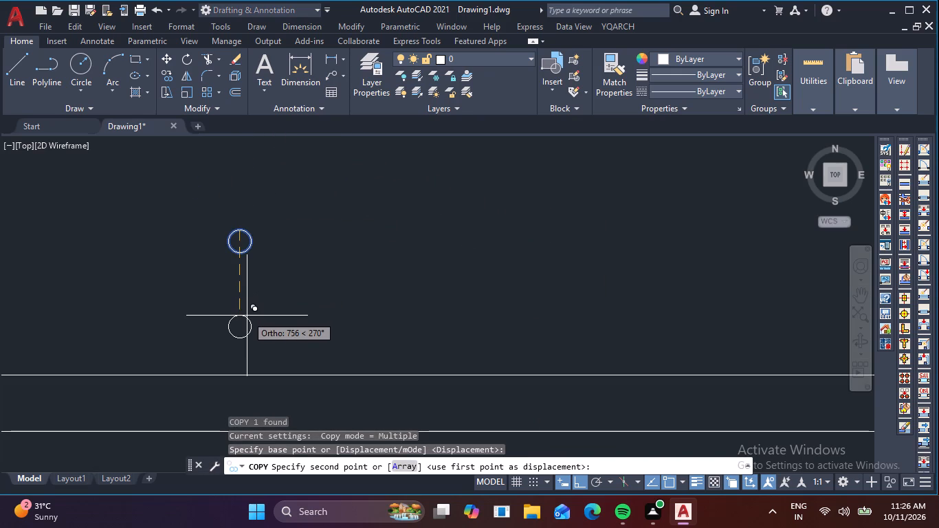
key(F8)
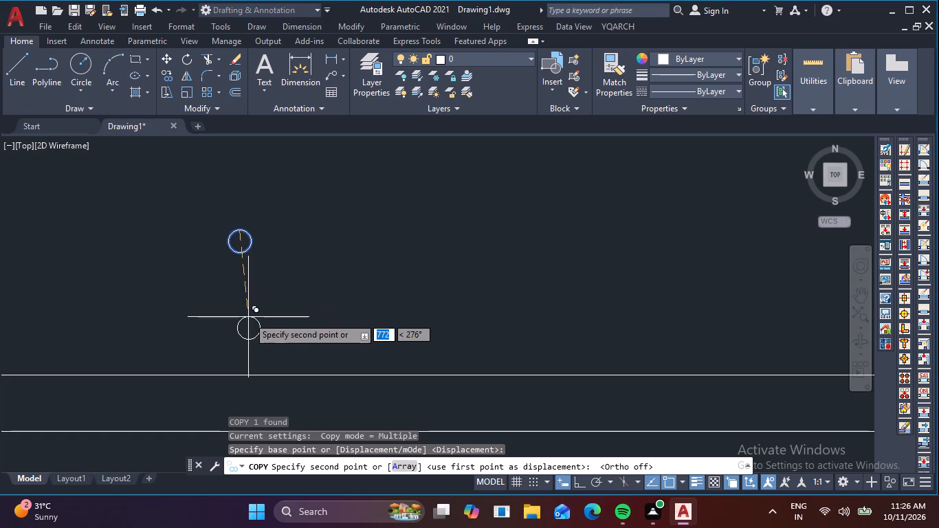
middle_drag(242, 324, 554, 230)
scroll(454, 250, down, 2)
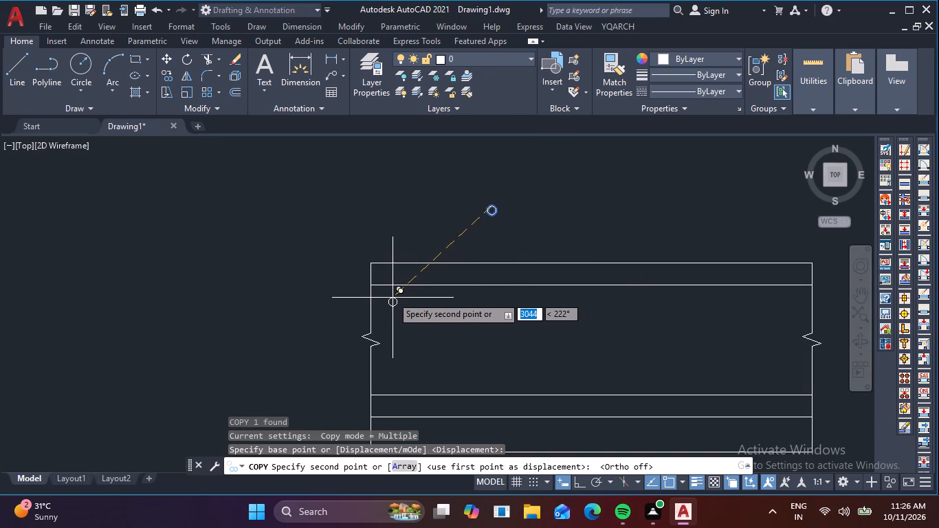
scroll(382, 294, up, 1)
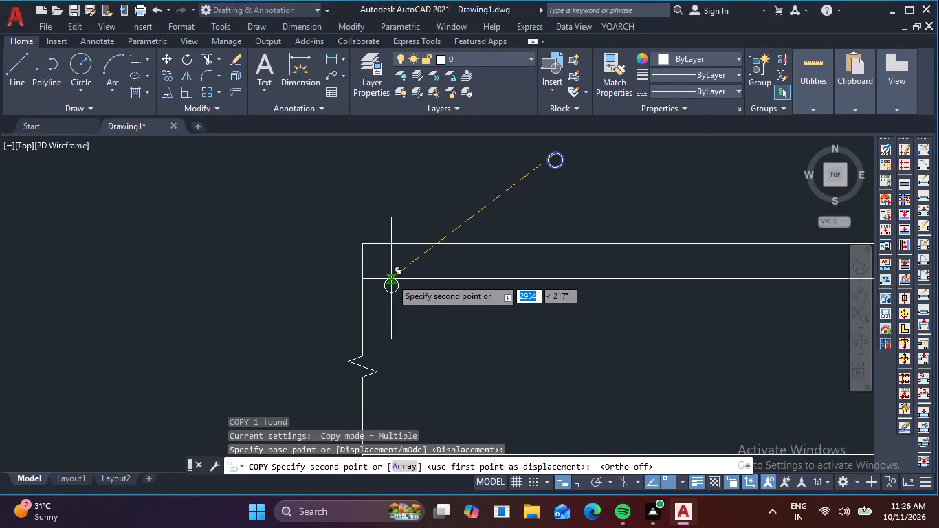
click(391, 278)
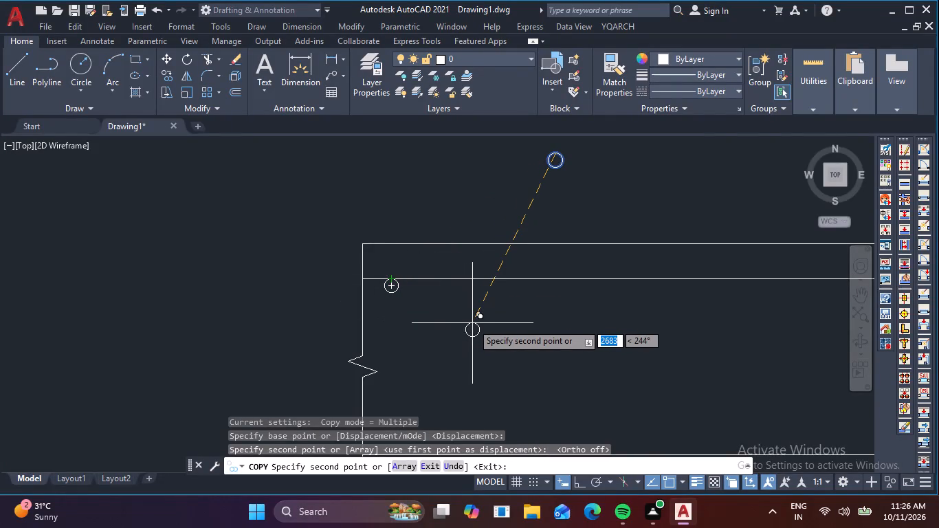
key(Escape)
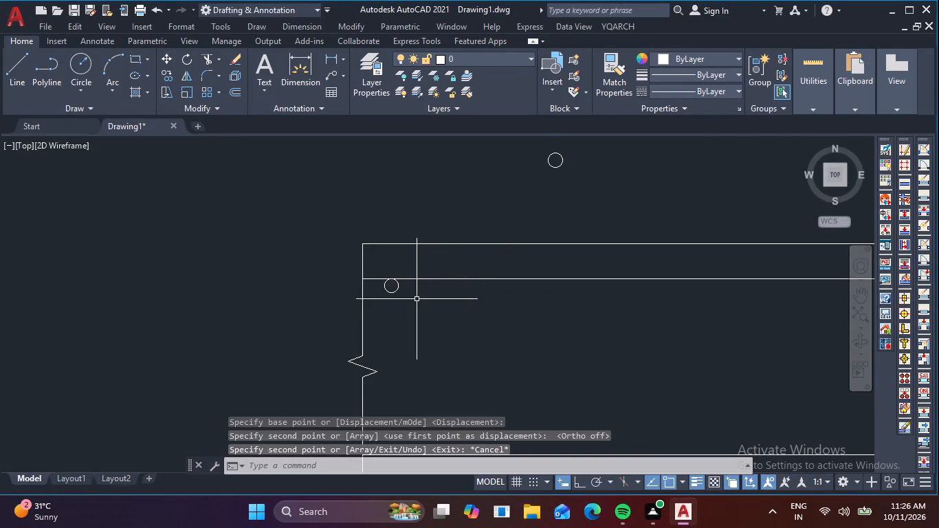
Start copying the circle that hangs under the second line from the top, near the detail's left end.
scroll(412, 301, up, 2)
click(394, 287)
click(342, 272)
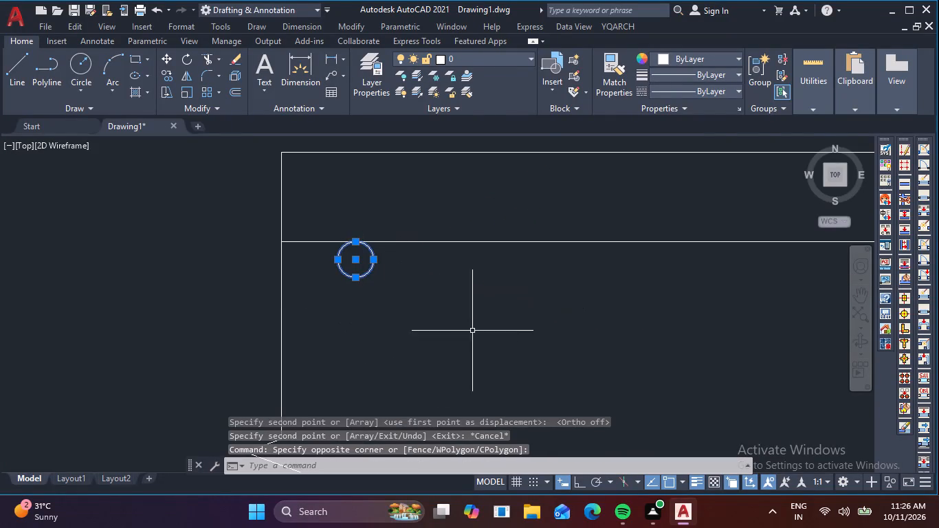
scroll(472, 330, down, 1)
text(CO)
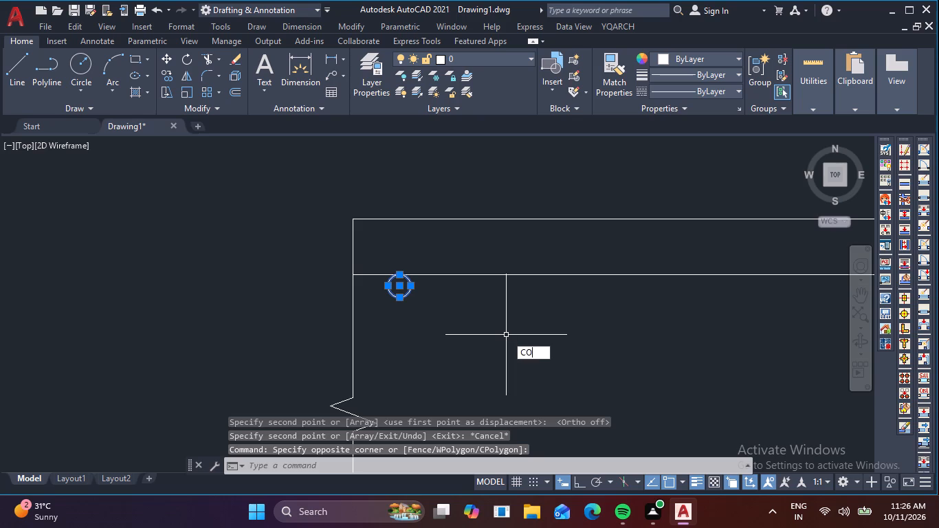
key(space)
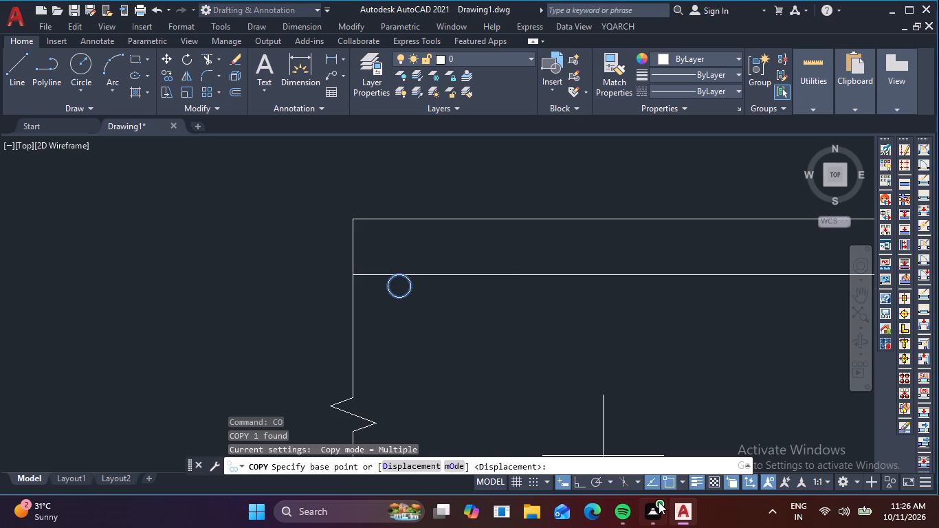
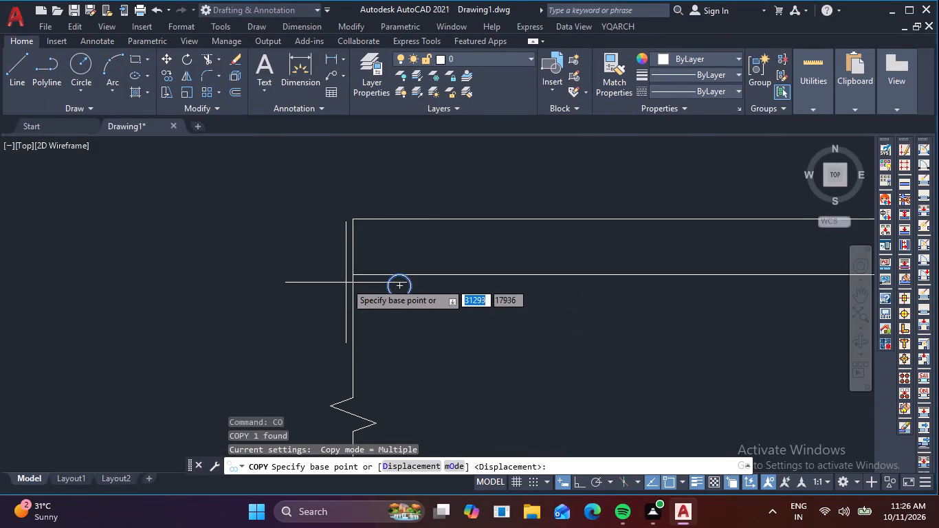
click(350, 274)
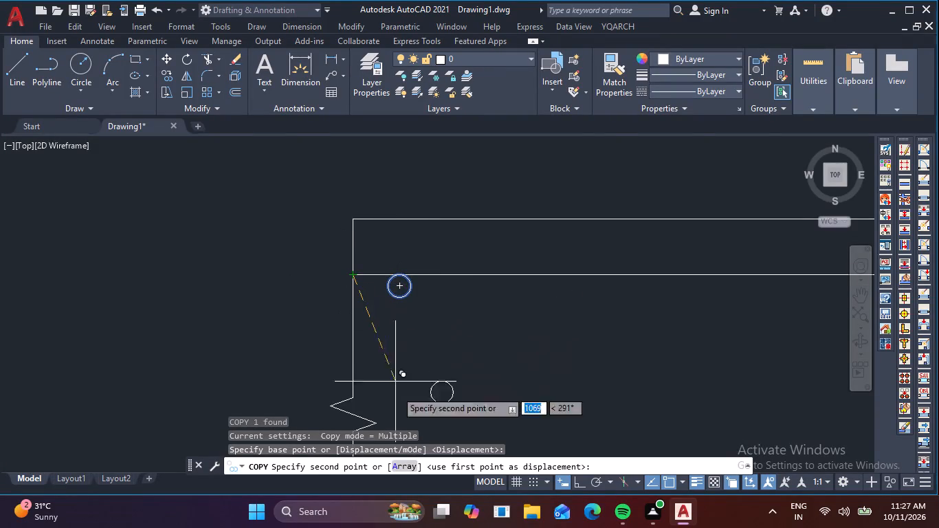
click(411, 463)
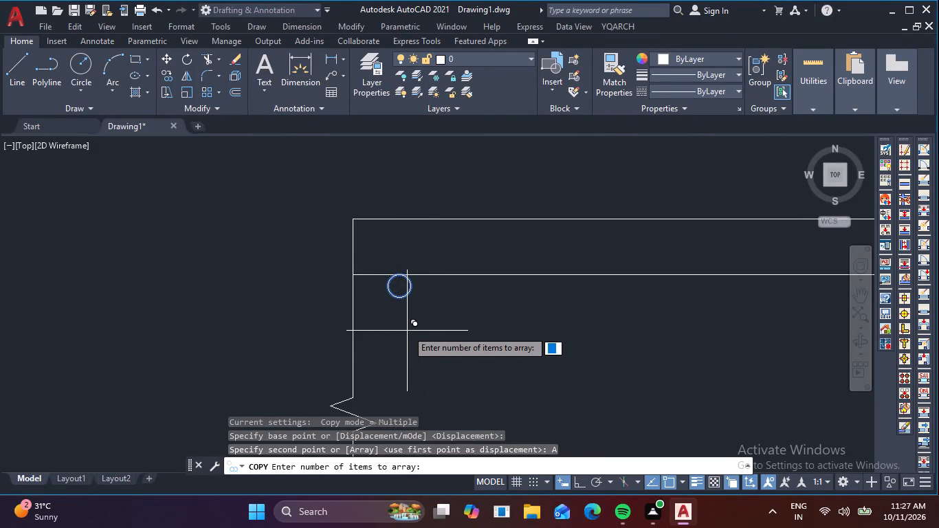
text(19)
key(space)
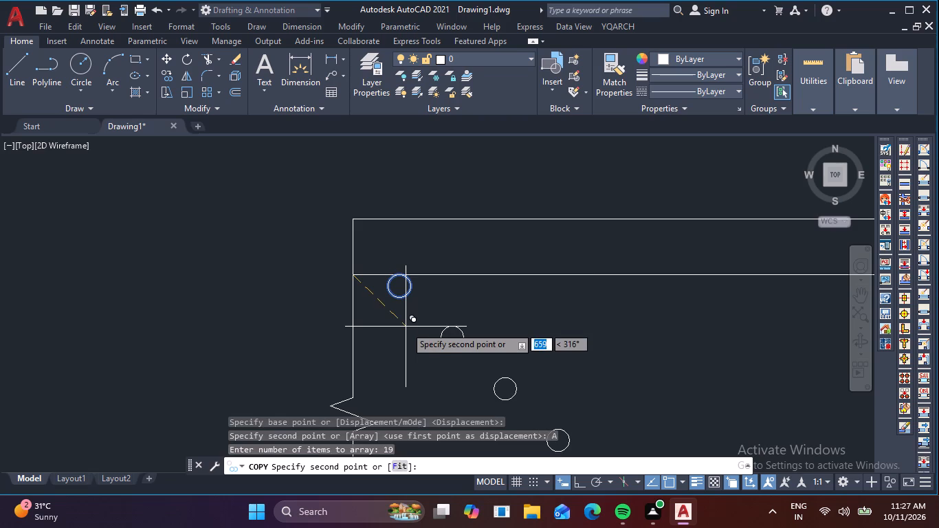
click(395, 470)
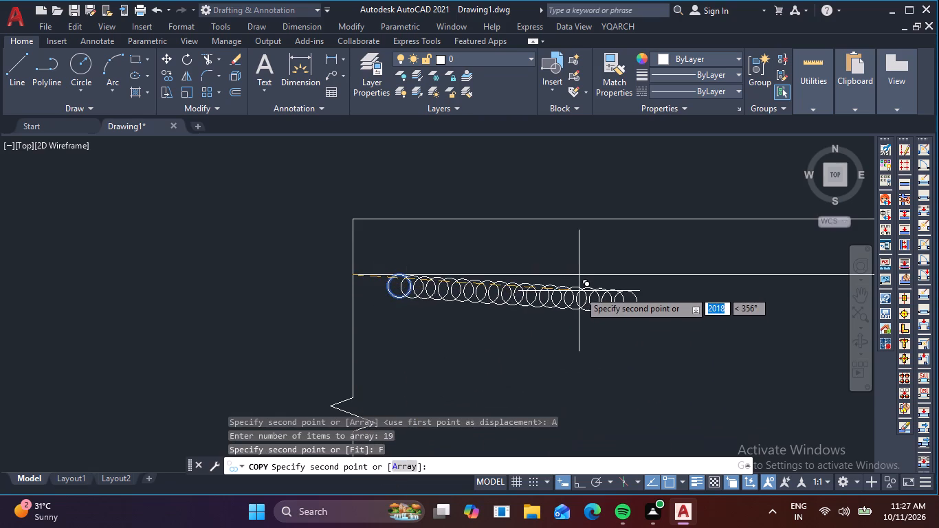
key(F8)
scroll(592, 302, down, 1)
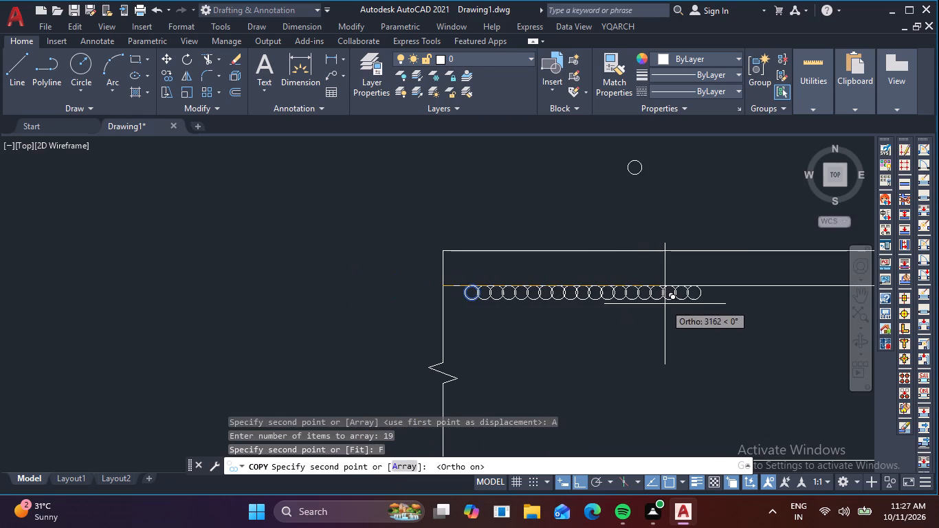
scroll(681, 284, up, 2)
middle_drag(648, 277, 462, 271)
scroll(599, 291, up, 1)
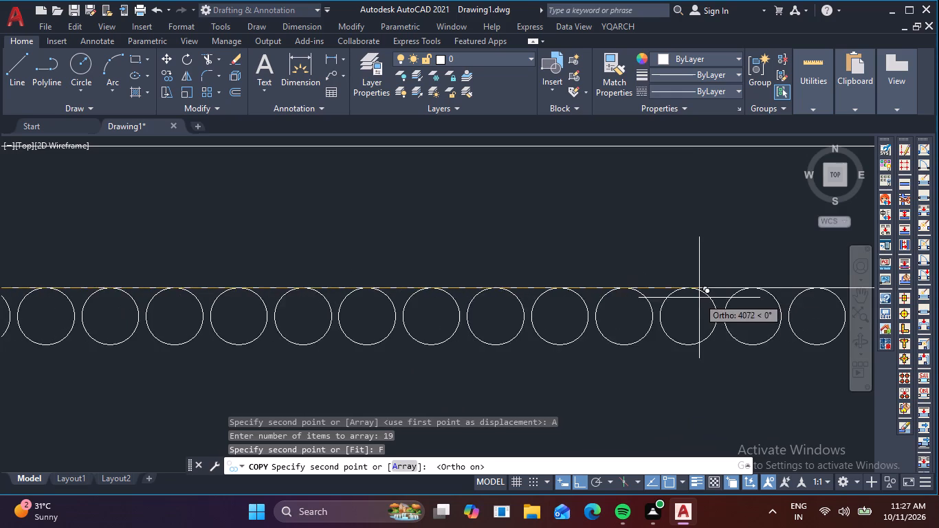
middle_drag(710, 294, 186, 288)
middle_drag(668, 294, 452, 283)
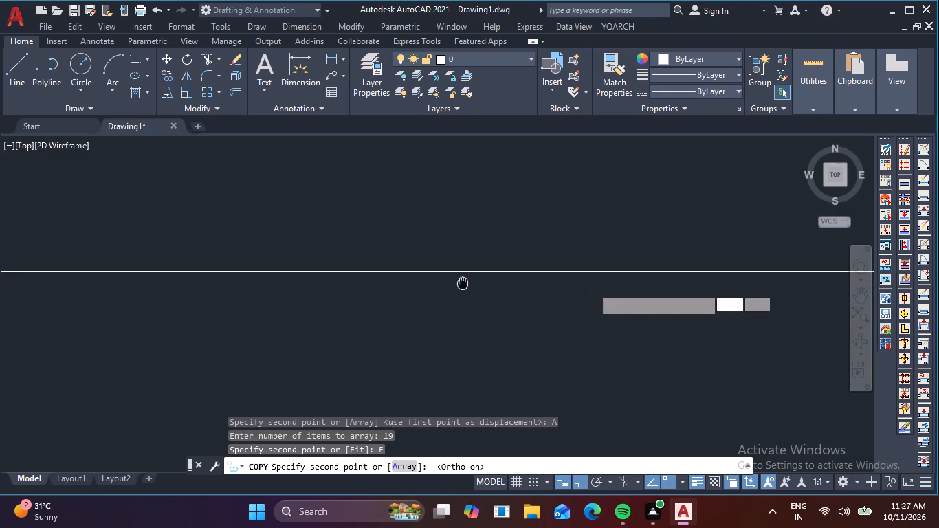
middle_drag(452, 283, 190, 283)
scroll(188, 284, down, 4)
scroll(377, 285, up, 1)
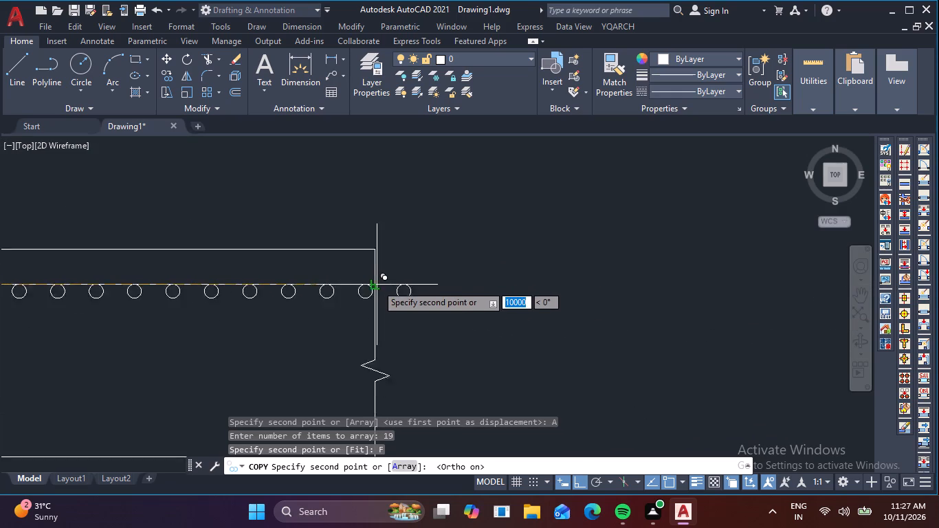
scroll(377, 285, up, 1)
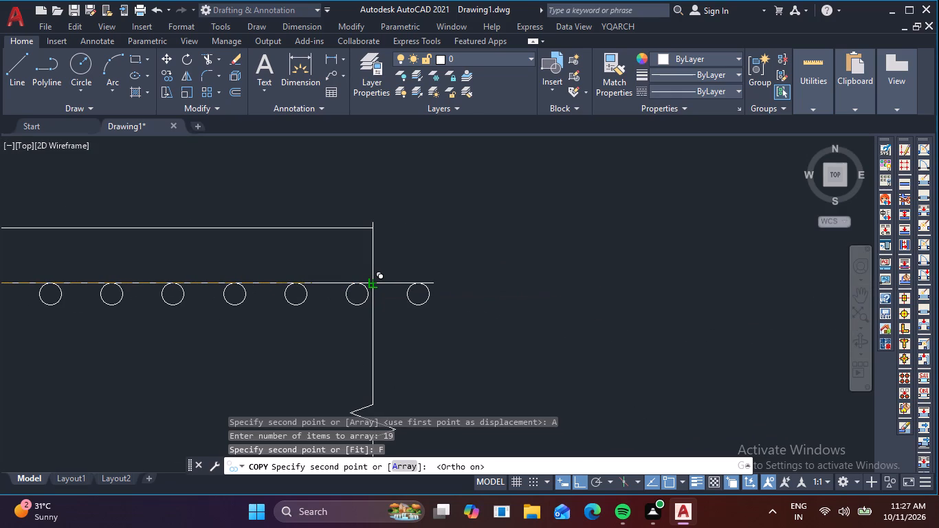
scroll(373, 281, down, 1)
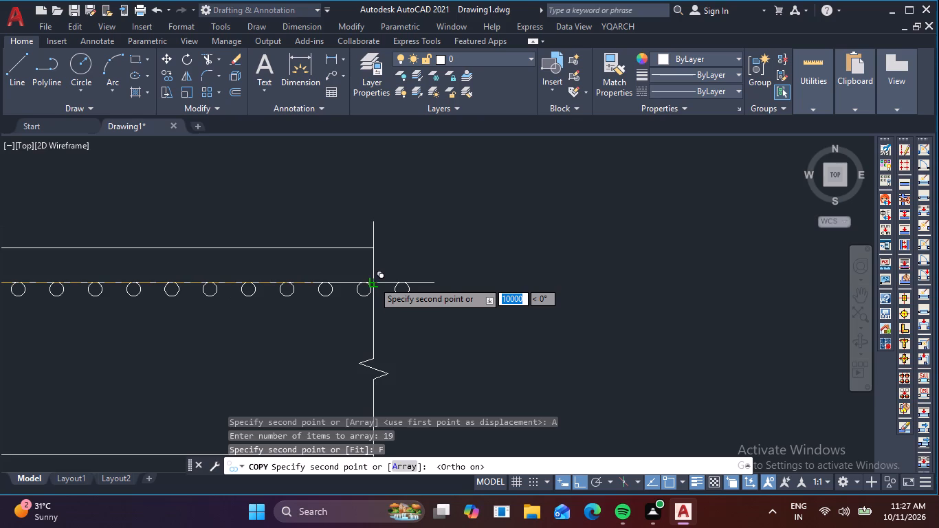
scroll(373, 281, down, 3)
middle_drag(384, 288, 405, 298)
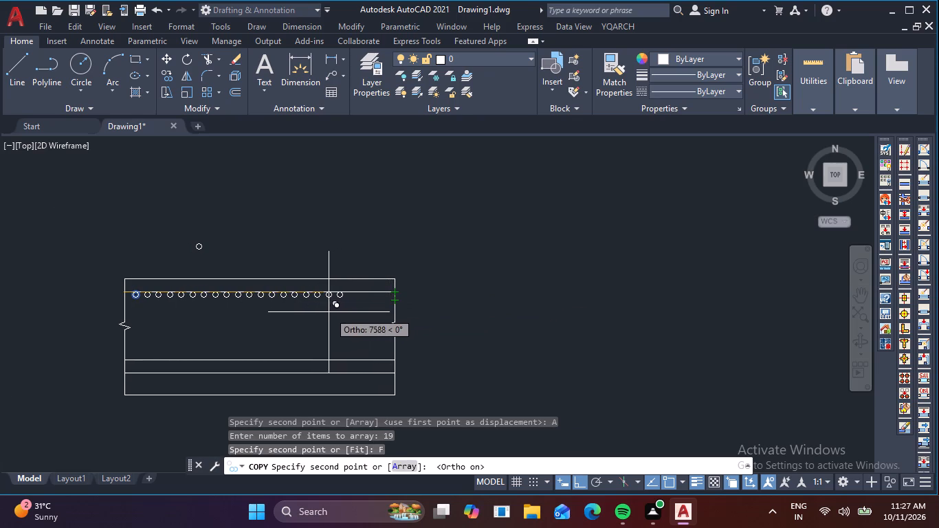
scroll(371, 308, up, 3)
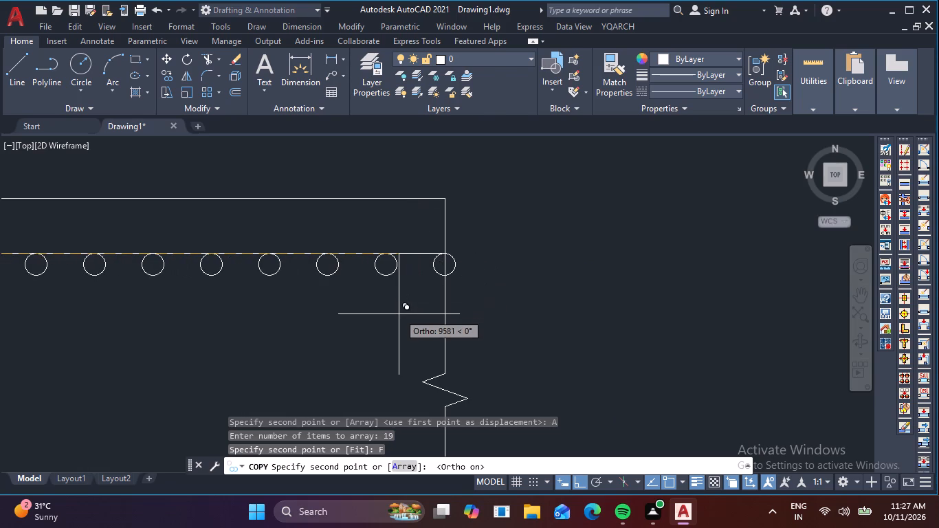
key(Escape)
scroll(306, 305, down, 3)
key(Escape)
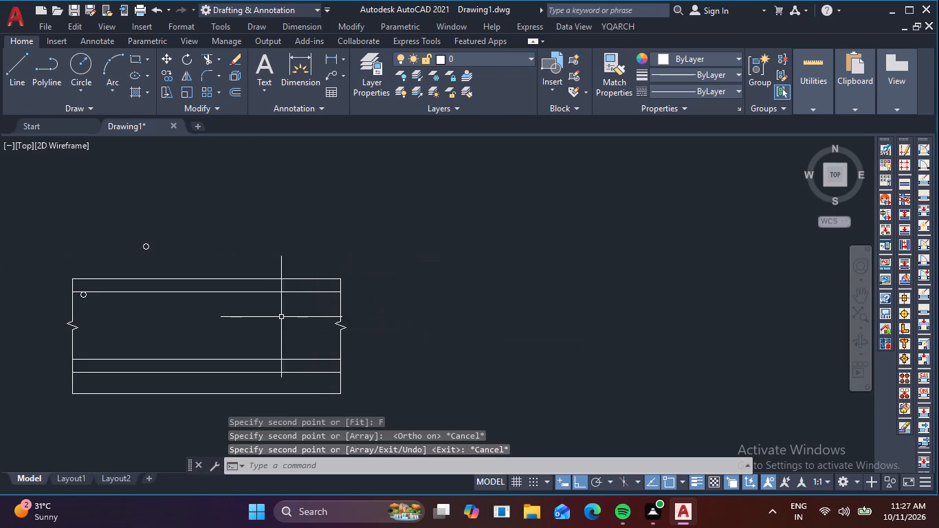
Draw a helper line from the second line's left end to the circle's top quadrant, continued 415 further right along that line.
middle_drag(277, 321, 574, 387)
scroll(386, 369, up, 5)
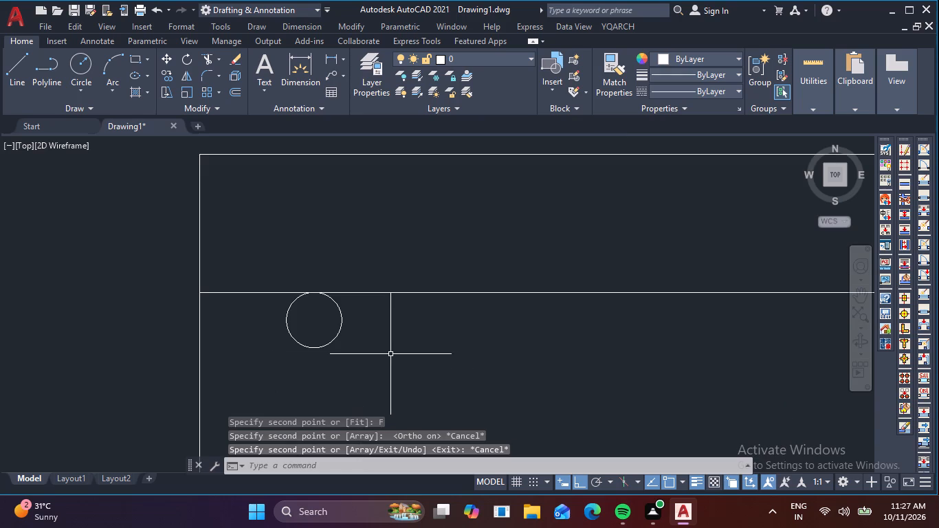
drag(362, 358, 351, 354)
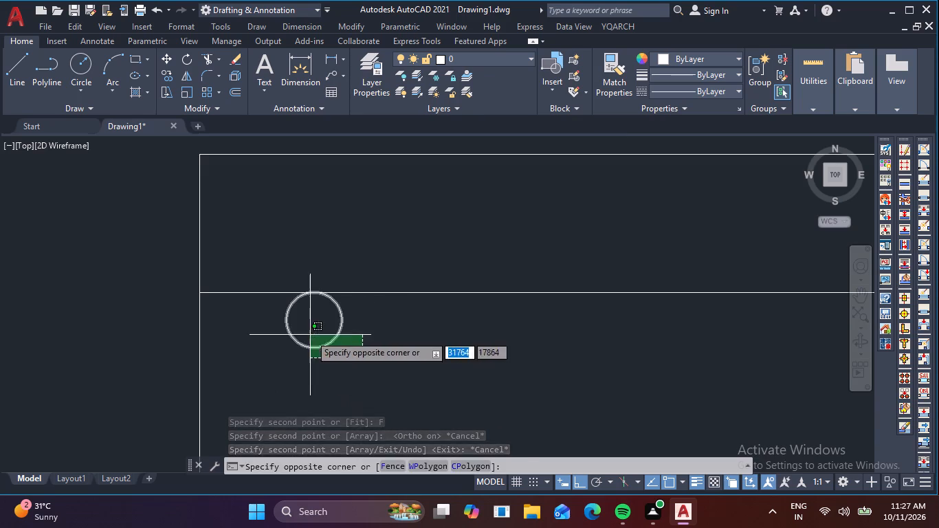
click(306, 332)
key(Escape)
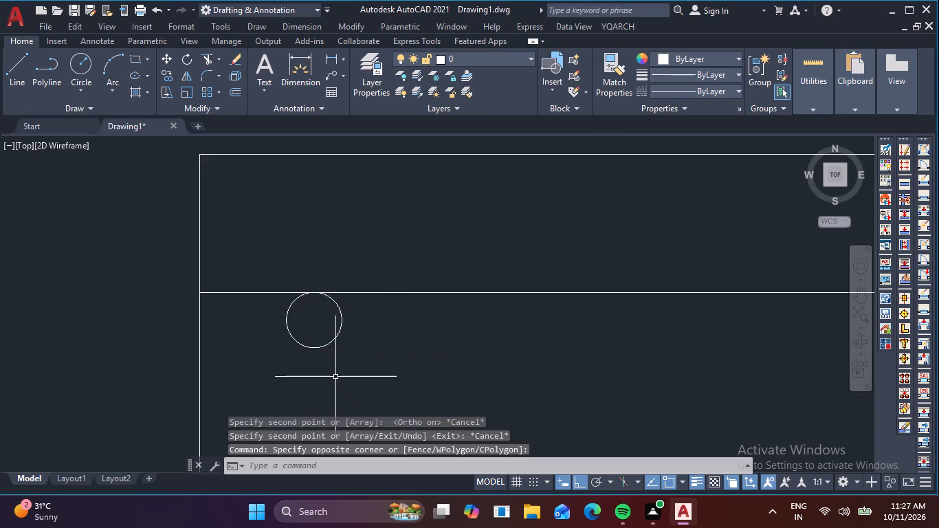
text(L)
key(space)
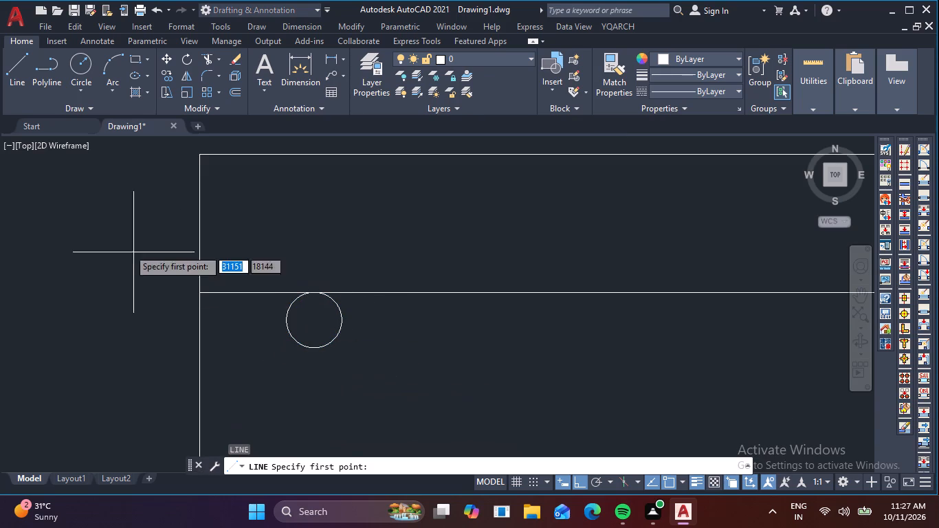
click(200, 291)
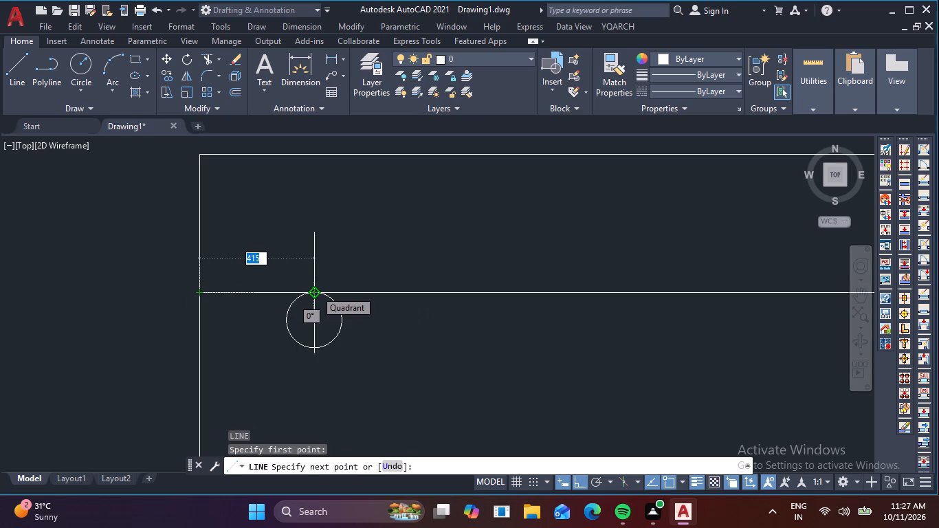
click(316, 290)
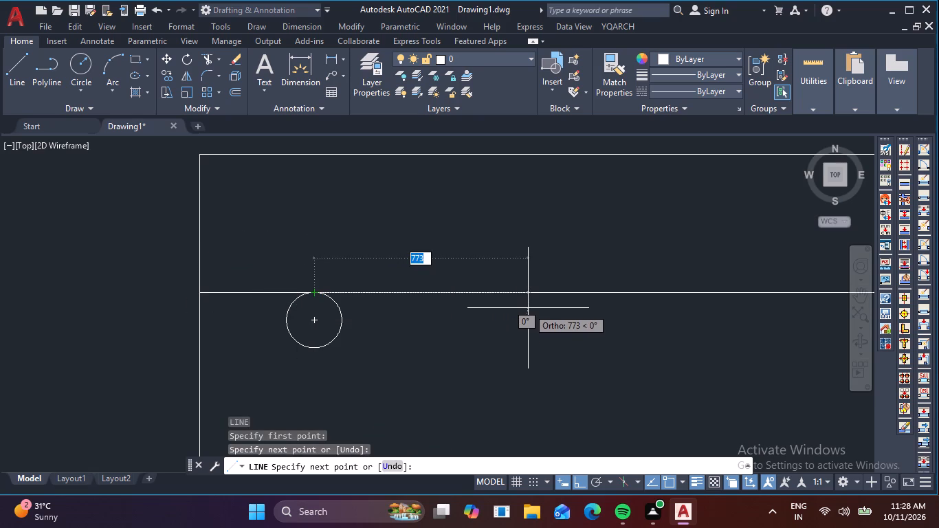
key(4)
text(15)
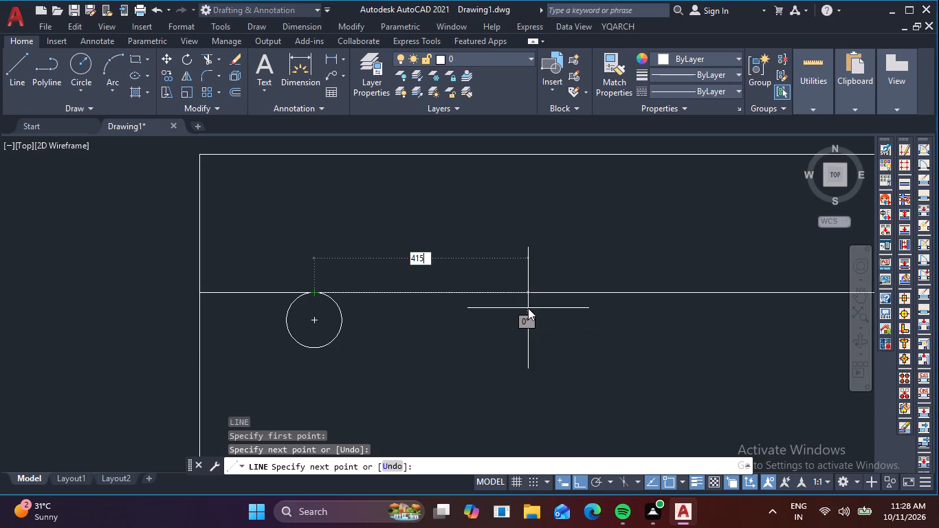
key(Return)
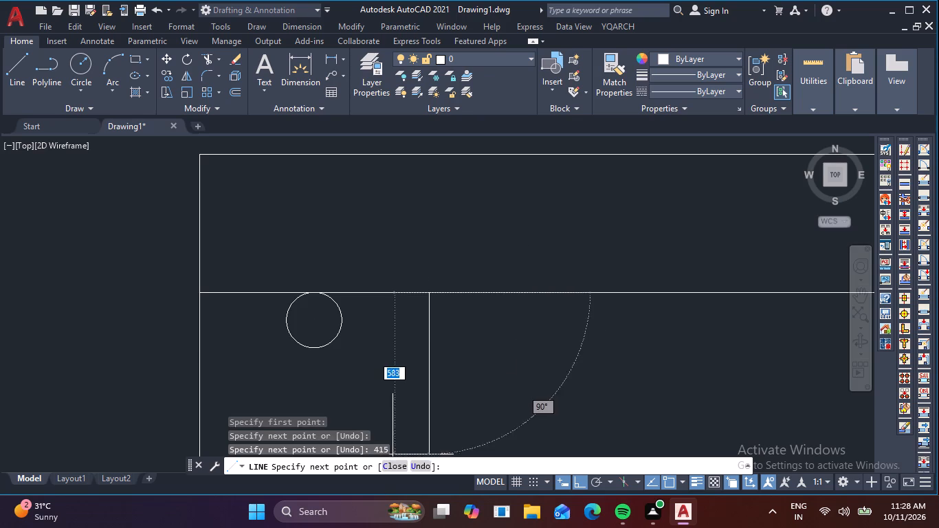
key(Escape)
Copy the circle as a fitted array of 19 items, from the helper line's right end to the second line's right end.
click(346, 368)
click(289, 336)
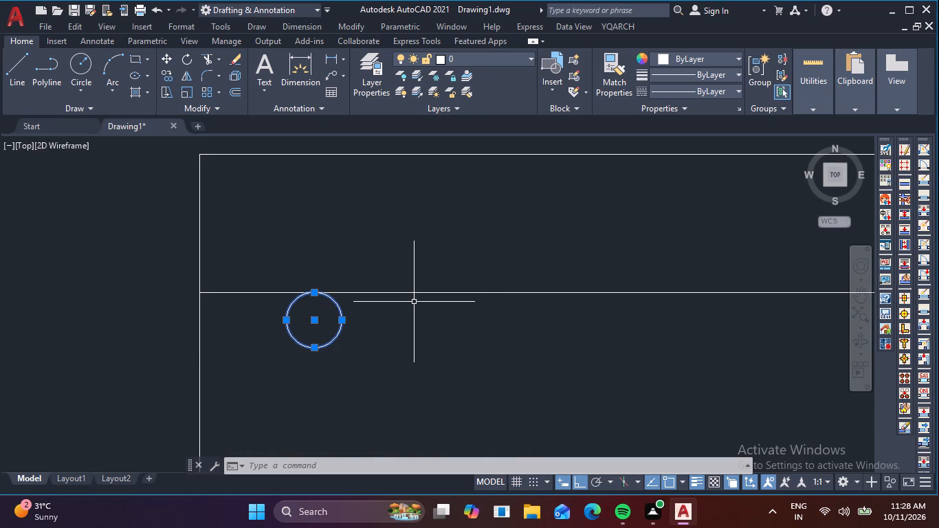
key(c)
key(o)
key(space)
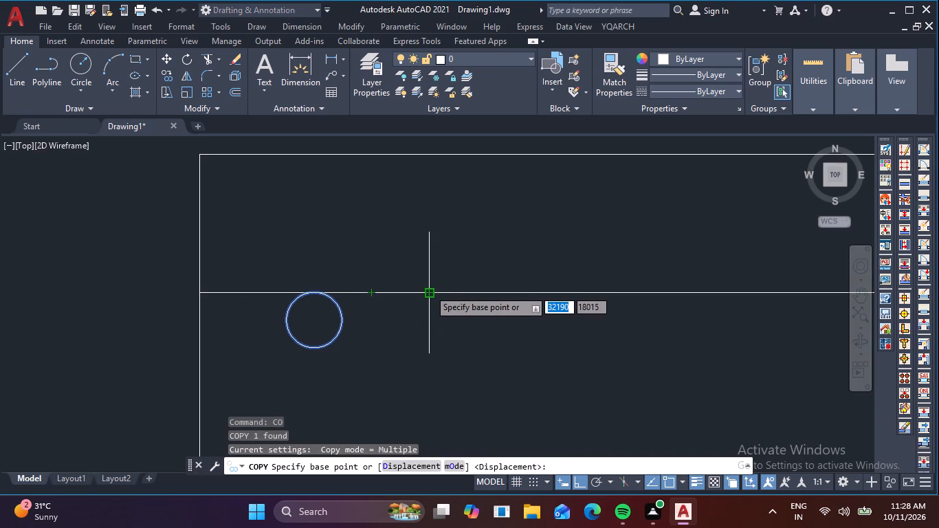
click(431, 291)
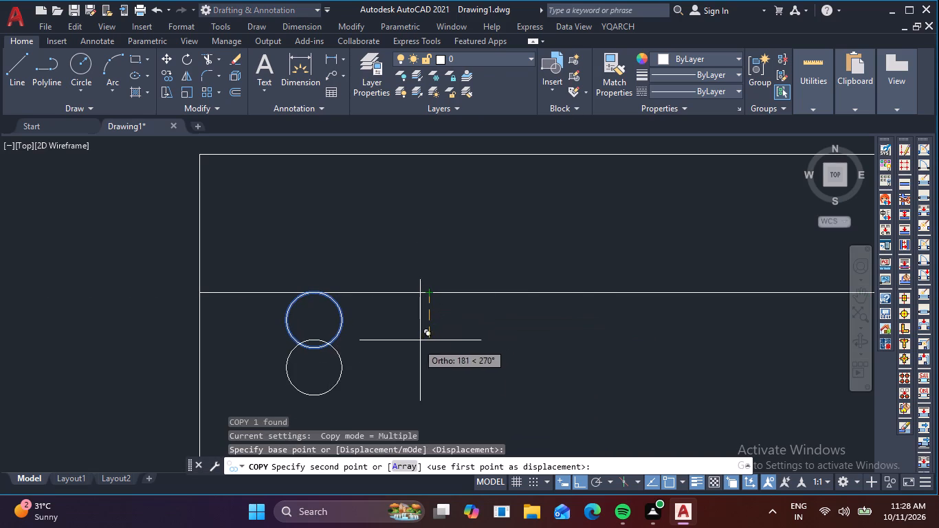
click(411, 464)
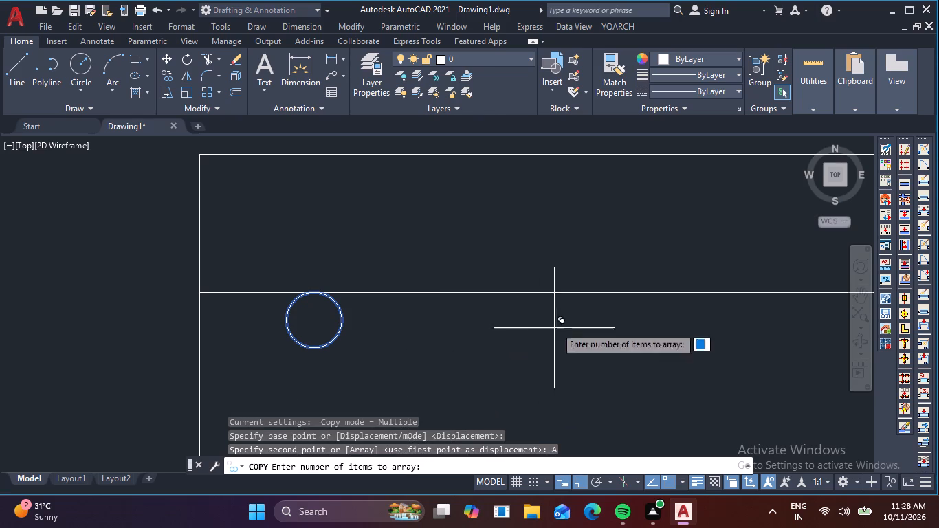
text(19)
key(space)
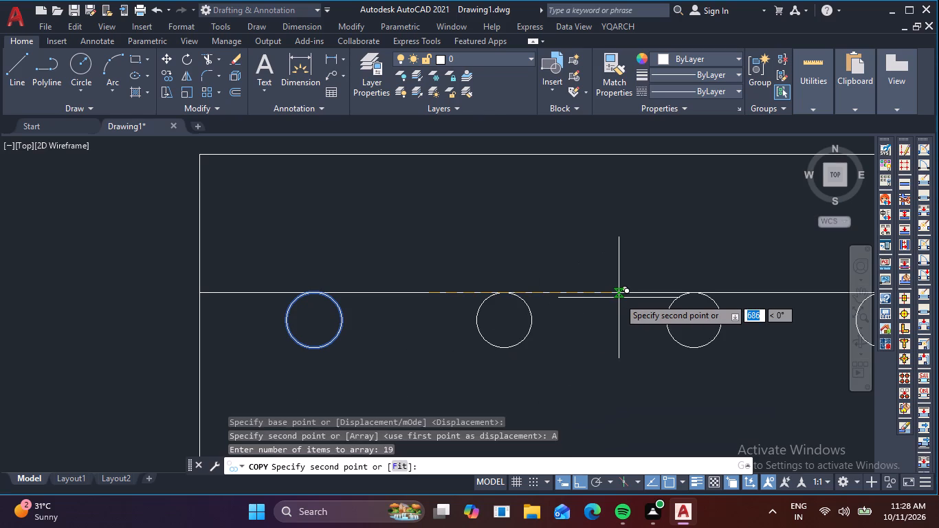
click(405, 468)
scroll(581, 284, down, 3)
middle_drag(573, 316, 208, 370)
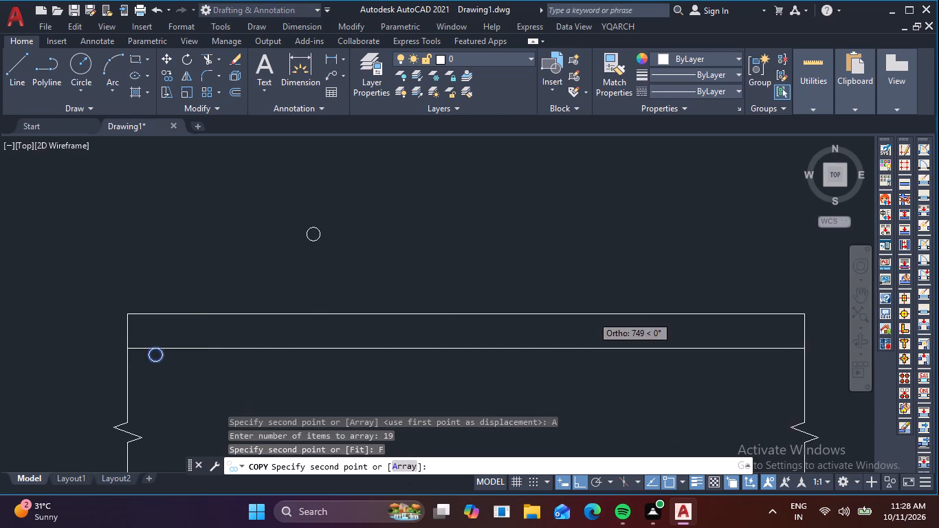
scroll(484, 373, down, 1)
middle_drag(606, 349, 441, 312)
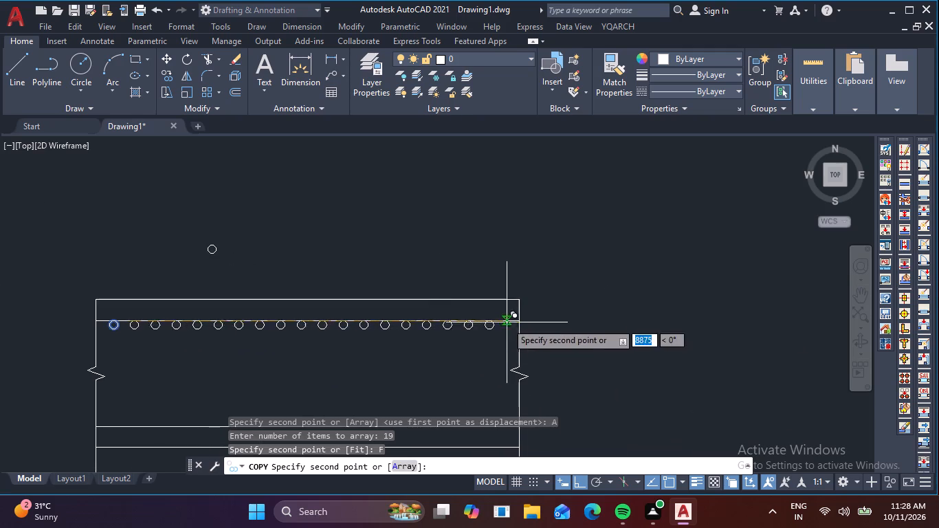
scroll(507, 322, up, 4)
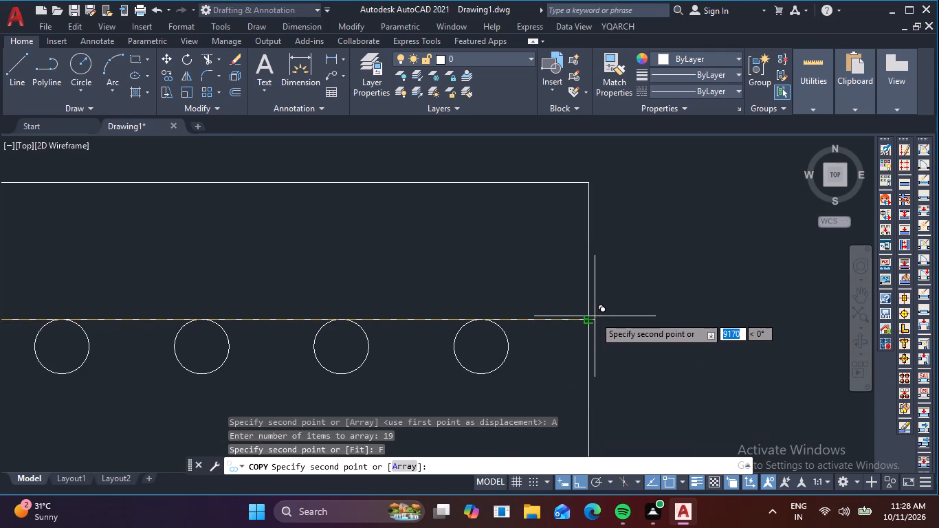
click(588, 318)
key(Escape)
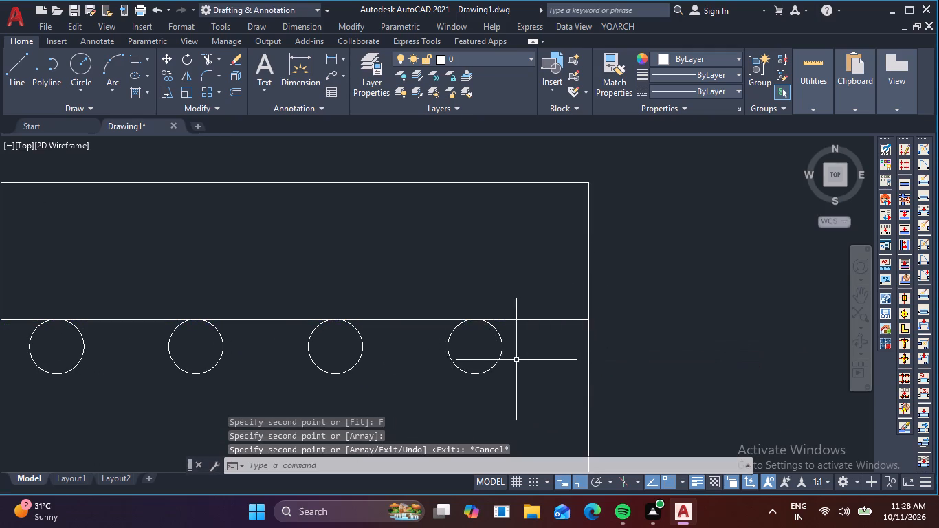
Delete the two short helper lines overlapping the second line from the top, at the detail's left end.
scroll(516, 360, down, 2)
middle_drag(414, 301, 711, 290)
scroll(485, 351, down, 2)
scroll(228, 346, up, 2)
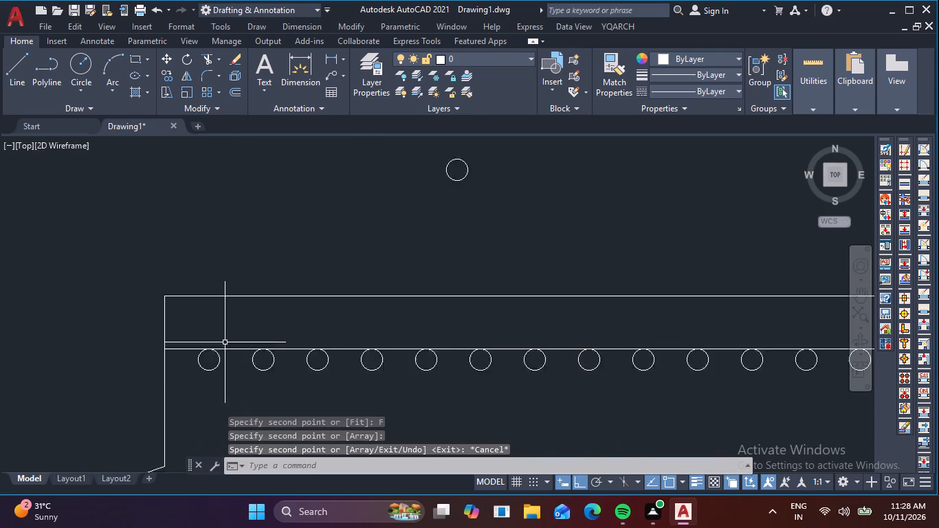
scroll(224, 342, up, 3)
middle_drag(216, 338, 426, 184)
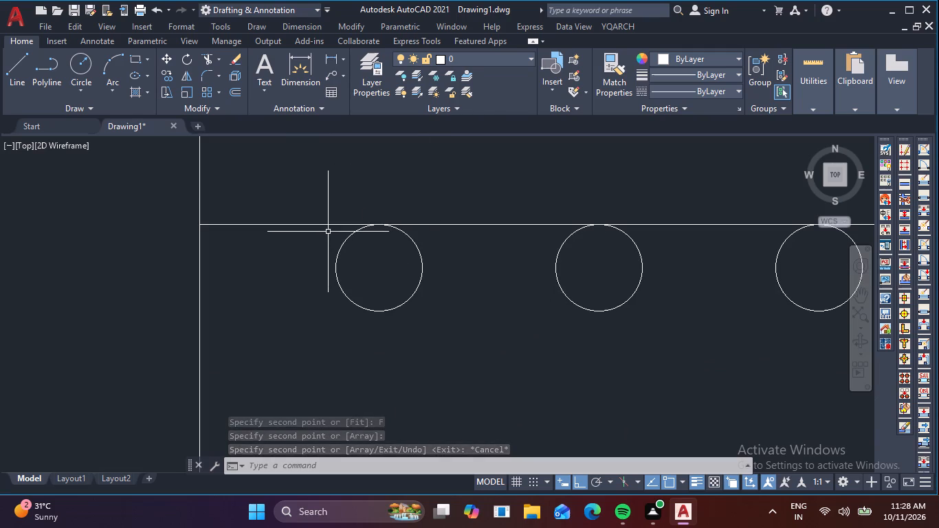
click(330, 223)
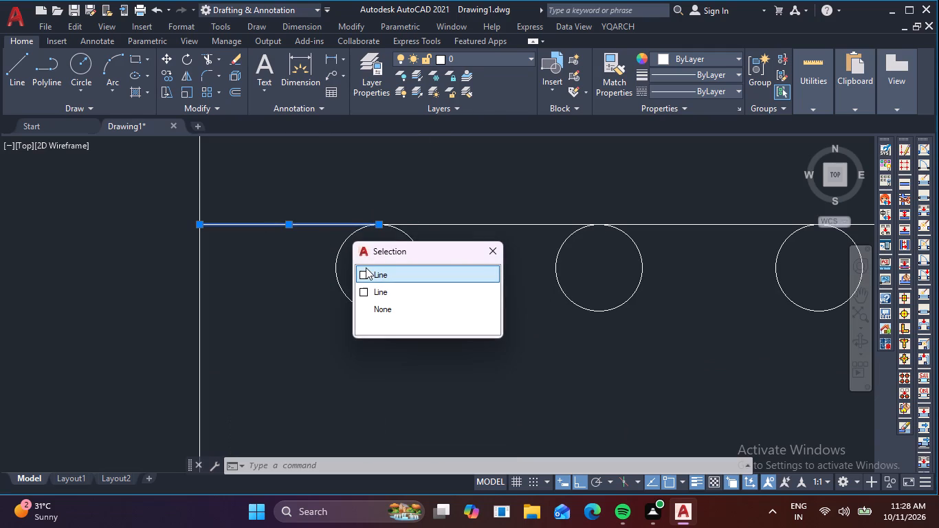
click(366, 271)
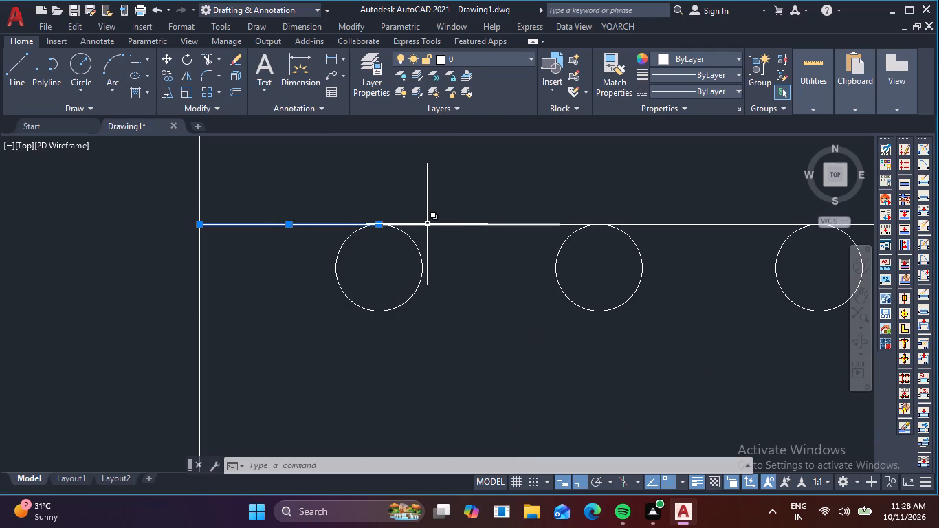
click(427, 223)
click(461, 273)
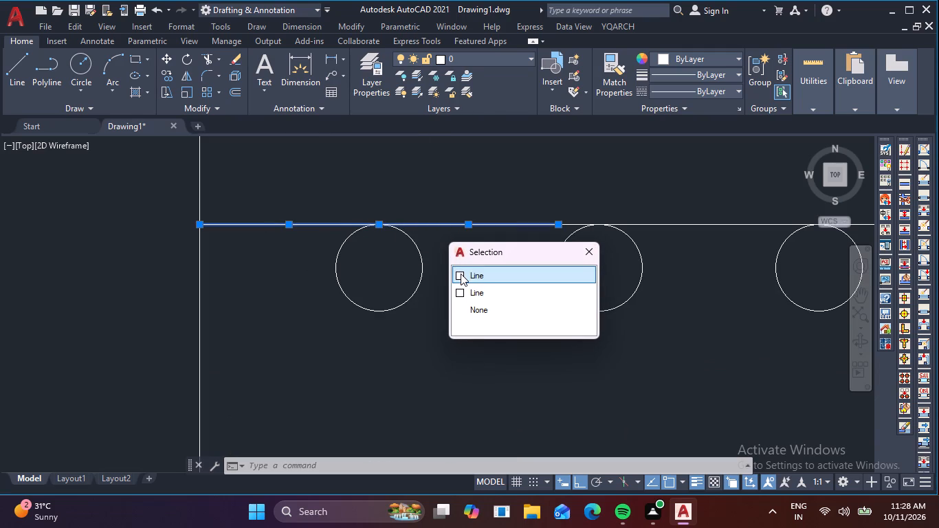
click(456, 275)
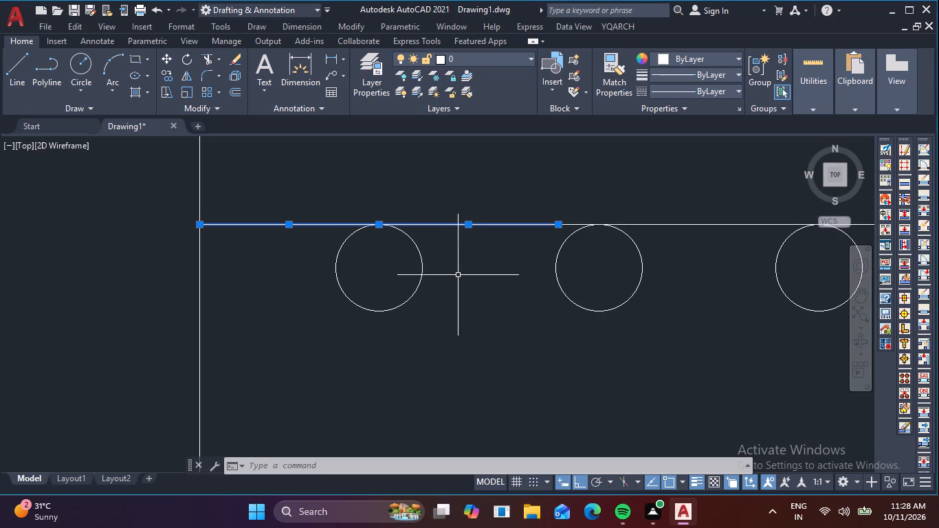
key(Delete)
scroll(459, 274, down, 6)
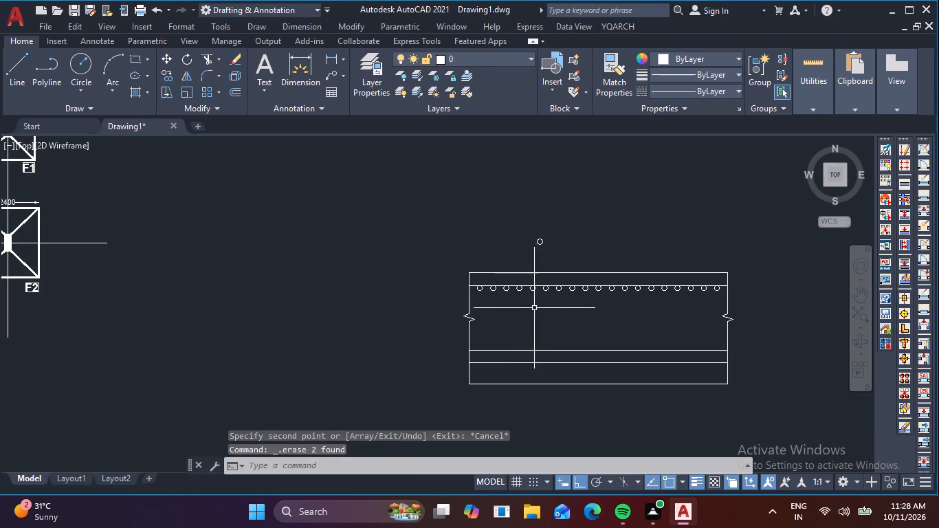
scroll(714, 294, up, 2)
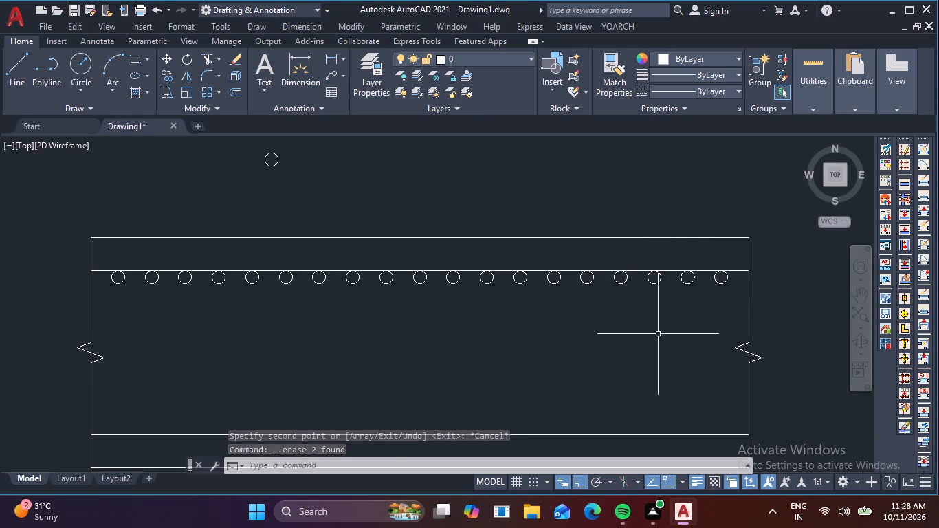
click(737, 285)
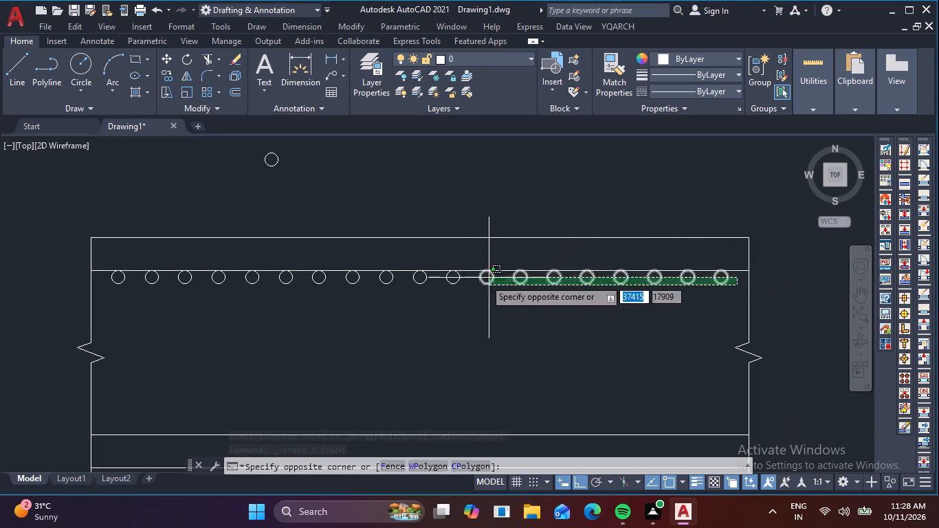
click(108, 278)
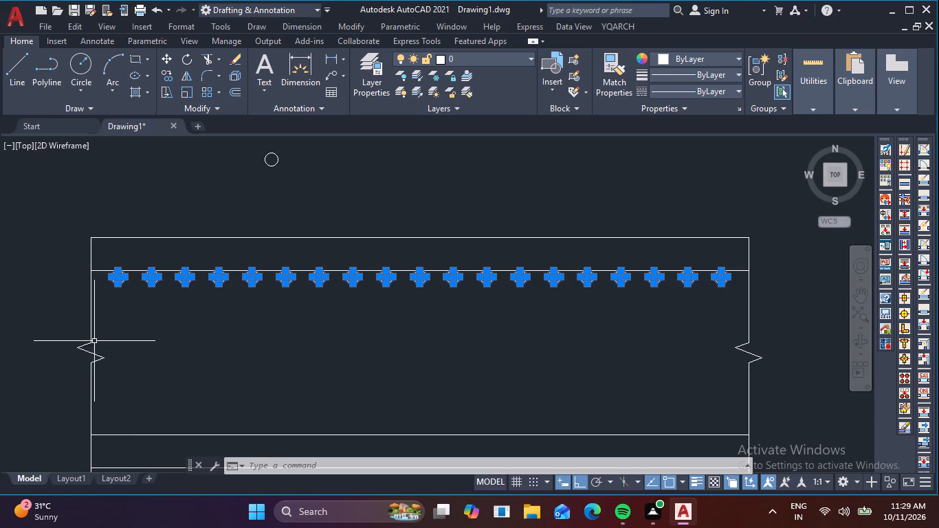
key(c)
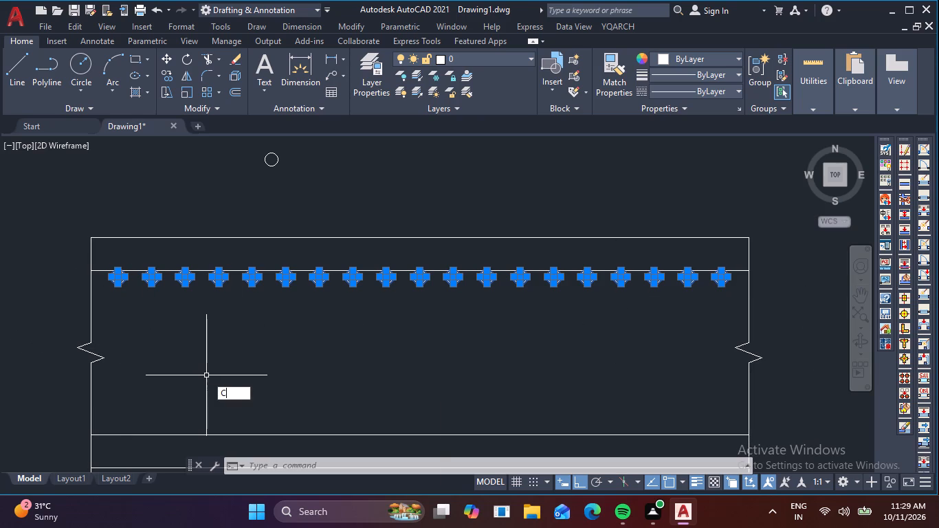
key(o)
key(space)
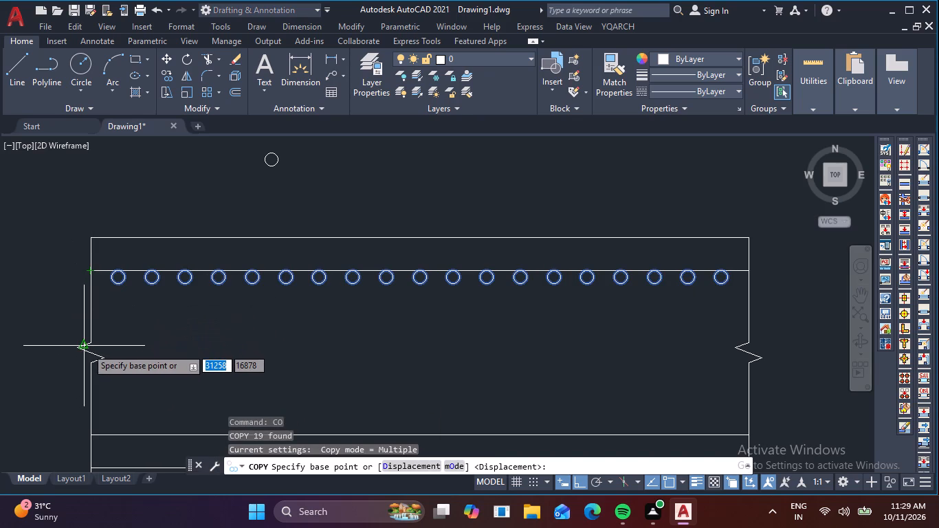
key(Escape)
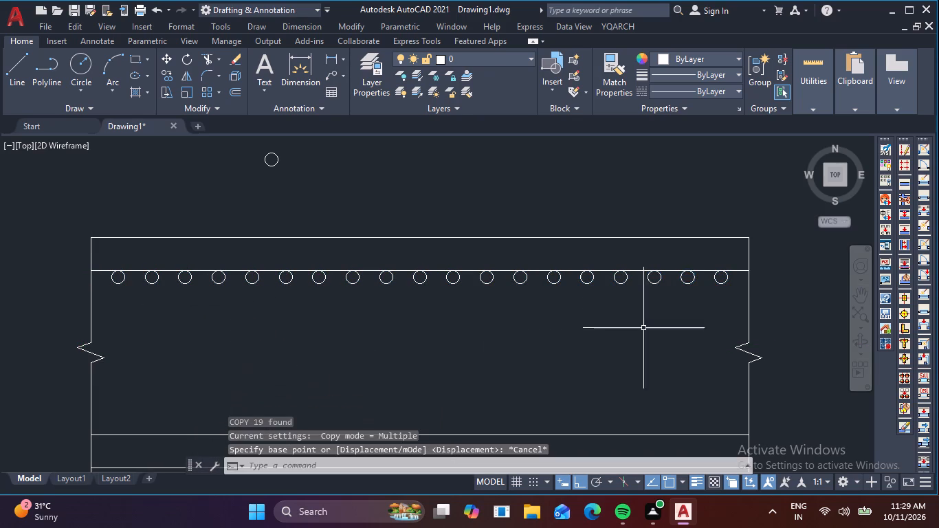
Mirror the row of 19 circles about a horizontal line through the right breakline's midpoint, keeping the originals.
click(733, 283)
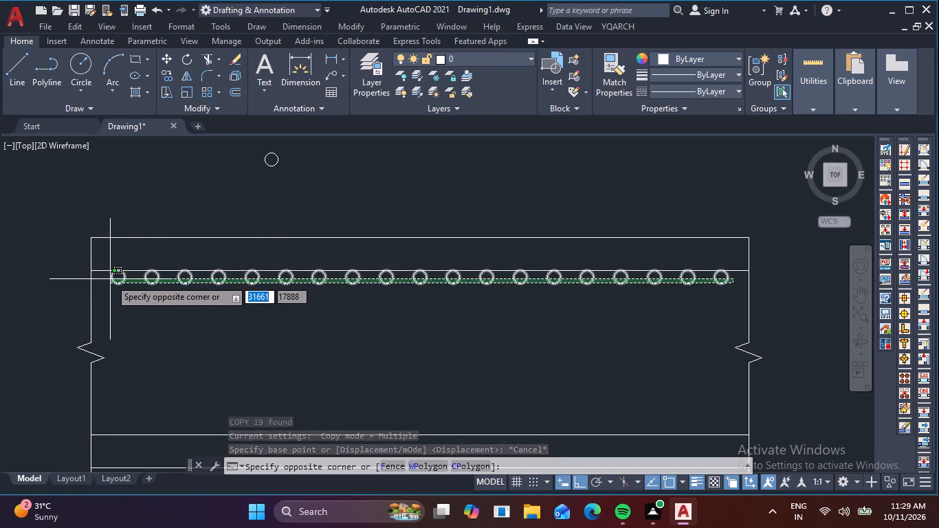
click(110, 279)
text(MI)
key(space)
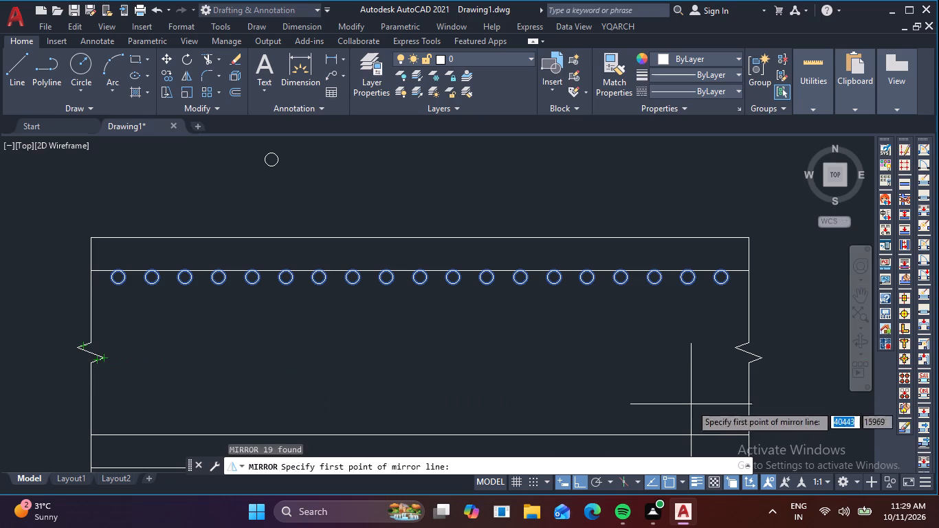
click(750, 353)
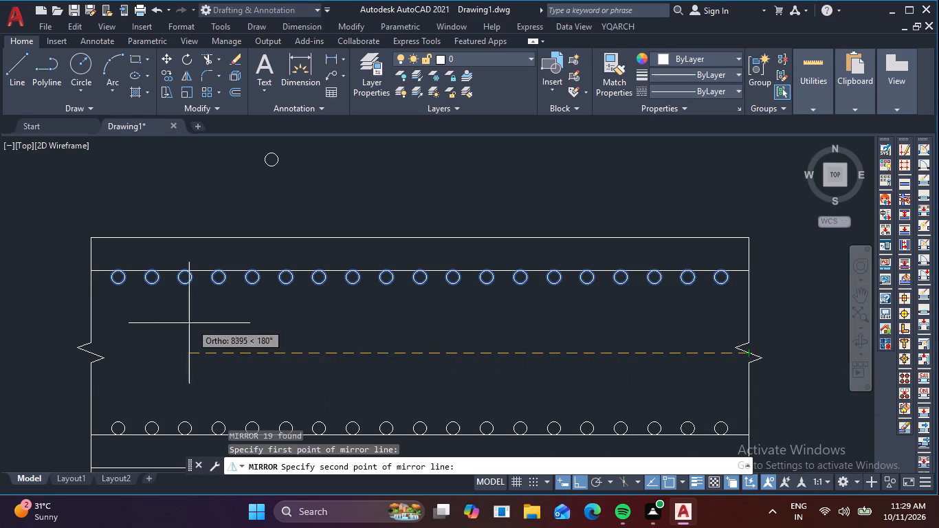
click(147, 327)
key(space)
Examine how the mirrored circles sit on the lower reinforcement line and check the whole detail.
middle_drag(426, 474, 512, 330)
middle_drag(478, 400, 545, 214)
scroll(530, 237, up, 4)
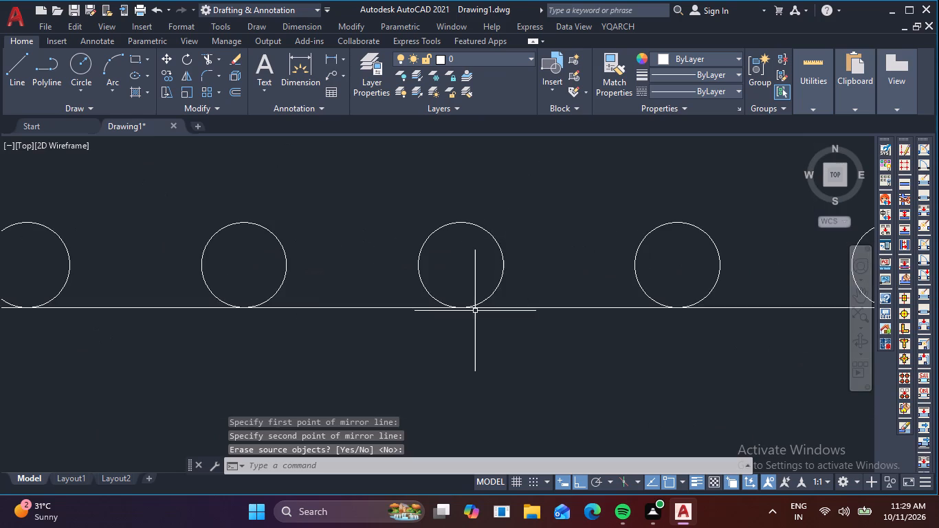
scroll(475, 310, up, 4)
scroll(376, 329, up, 4)
scroll(401, 311, down, 9)
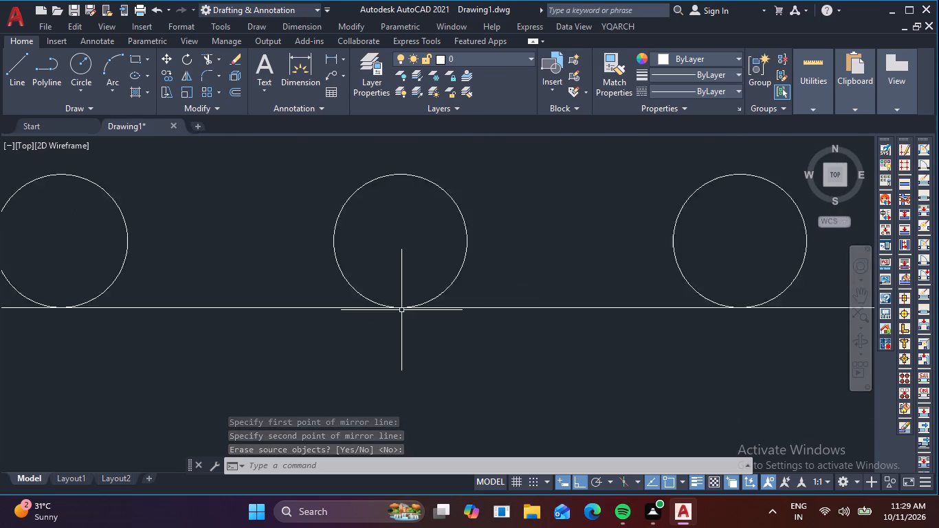
scroll(401, 310, down, 8)
middle_drag(465, 279, 519, 291)
scroll(513, 289, up, 2)
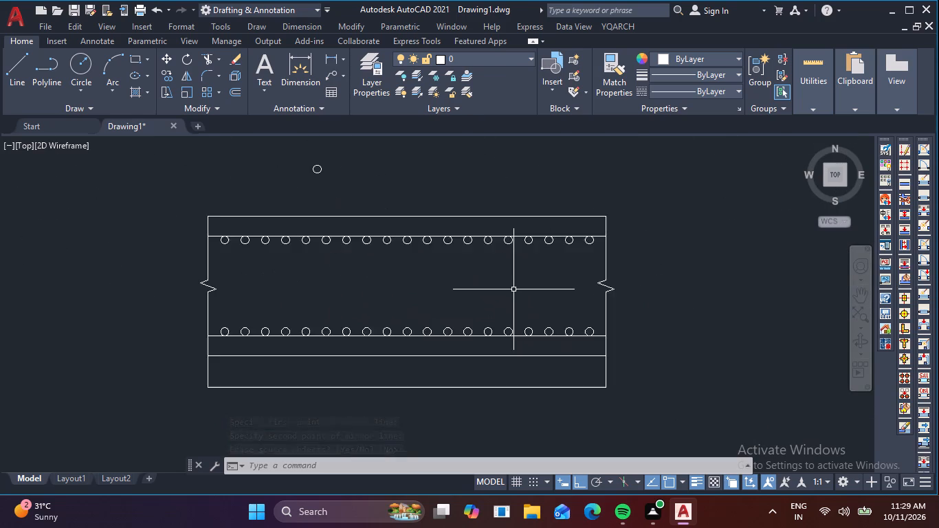
Delete the loose circle above the reinforcement detail.
scroll(511, 290, down, 2)
scroll(425, 220, up, 1)
drag(391, 226, 382, 221)
click(351, 200)
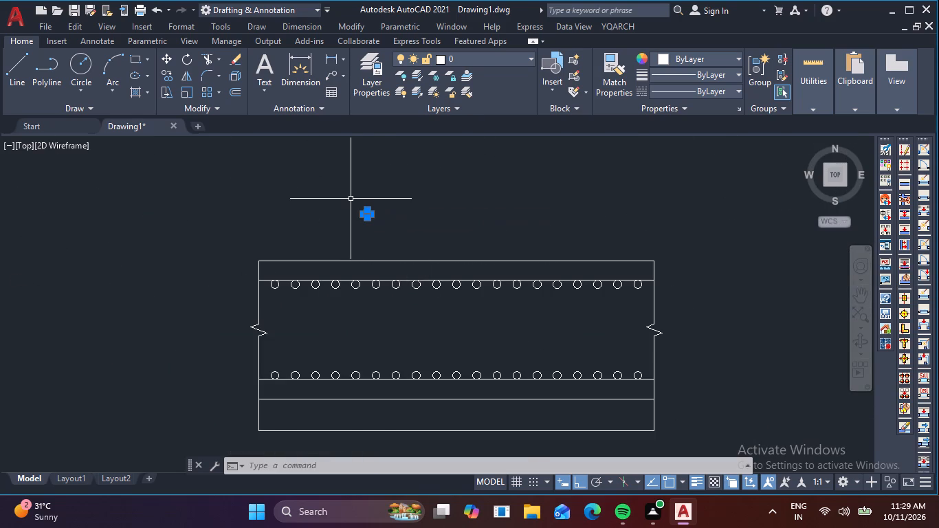
key(Delete)
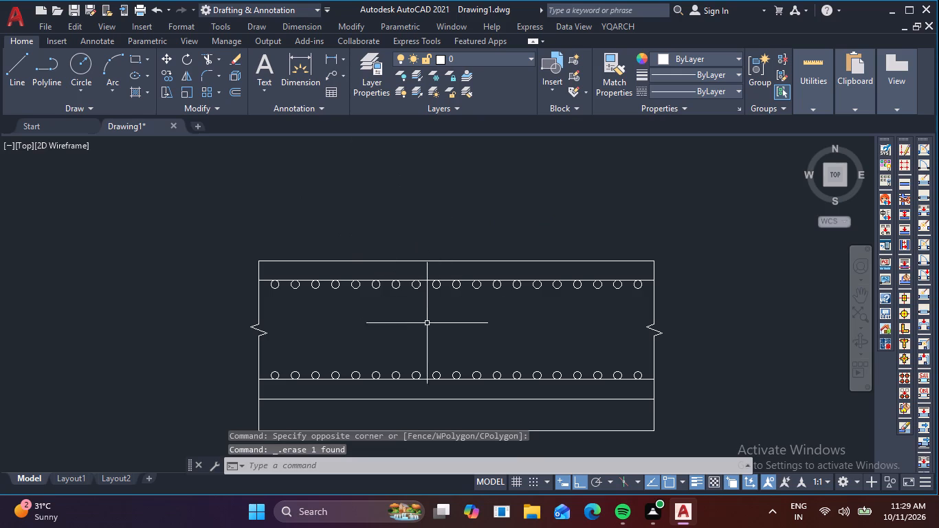
Hatch the bottom strip of the reinforcement detail with the AR-CONC pattern.
middle_drag(456, 334, 463, 285)
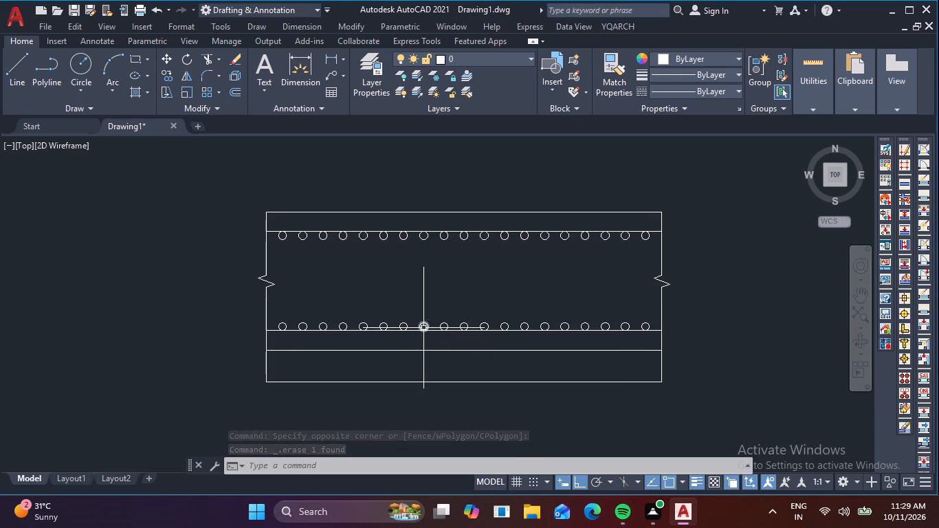
key(g)
key(Escape)
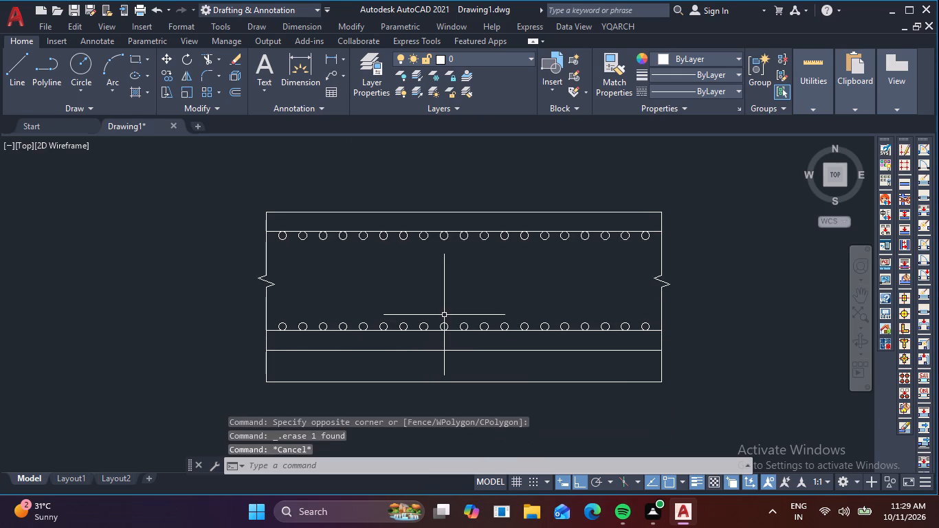
text(H)
key(space)
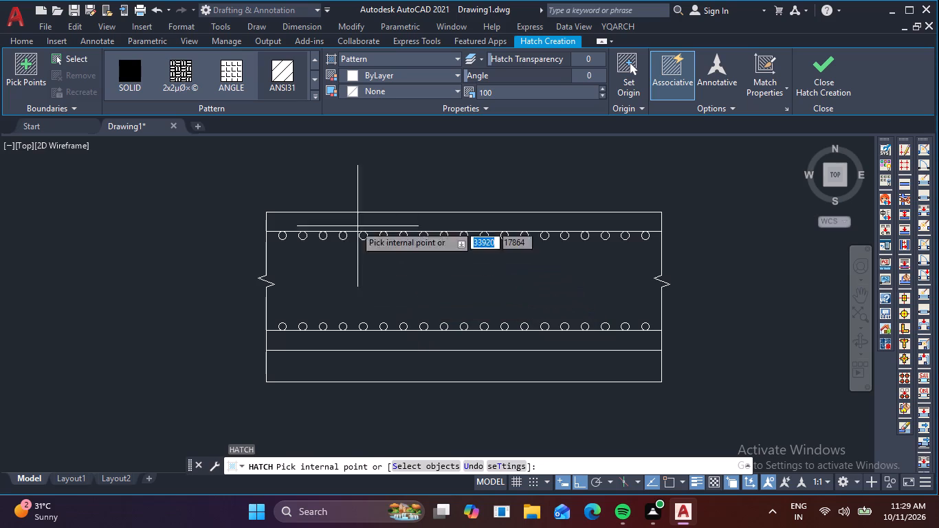
click(314, 97)
click(315, 96)
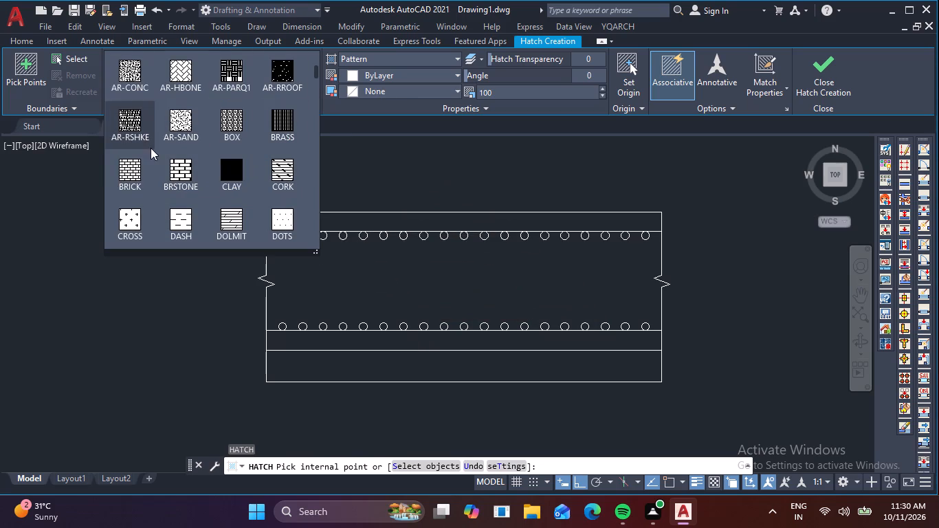
scroll(183, 173, up, 6)
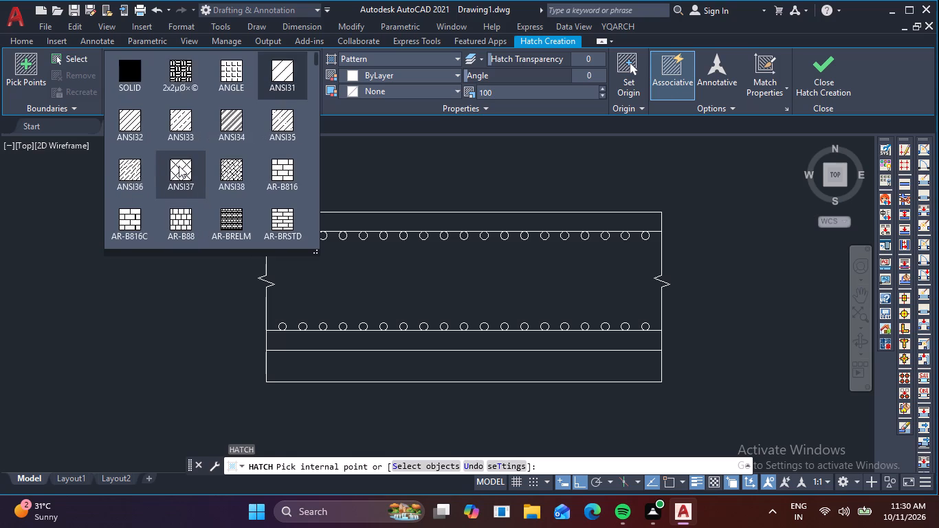
scroll(179, 166, up, 6)
scroll(174, 156, down, 4)
scroll(173, 158, up, 1)
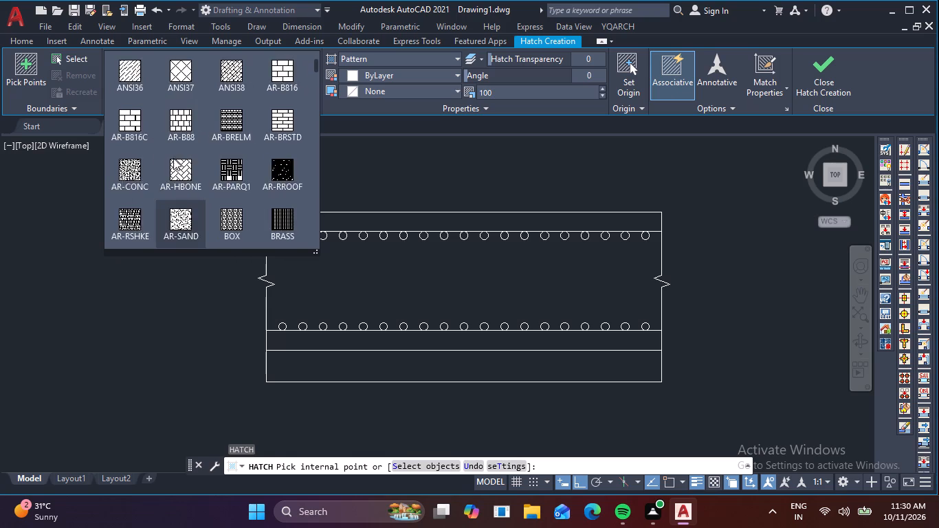
scroll(173, 158, up, 2)
scroll(173, 158, down, 2)
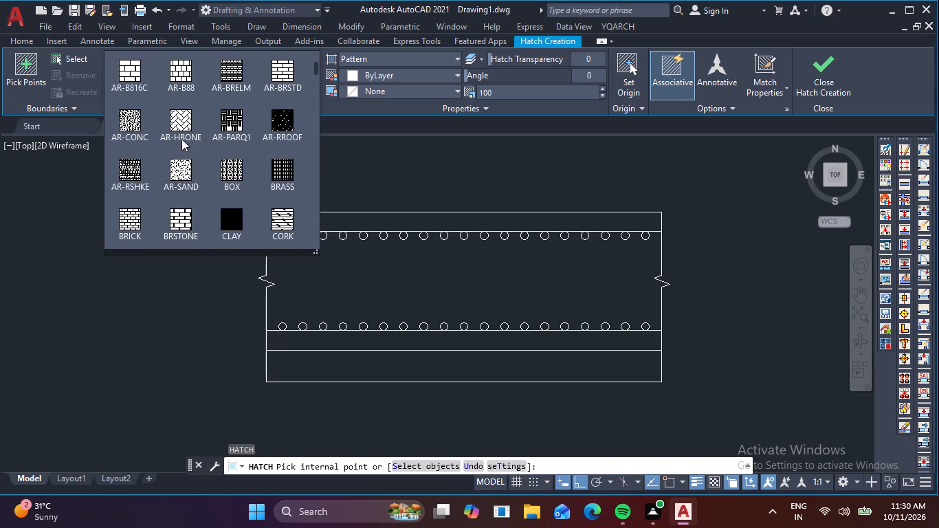
click(131, 118)
click(411, 362)
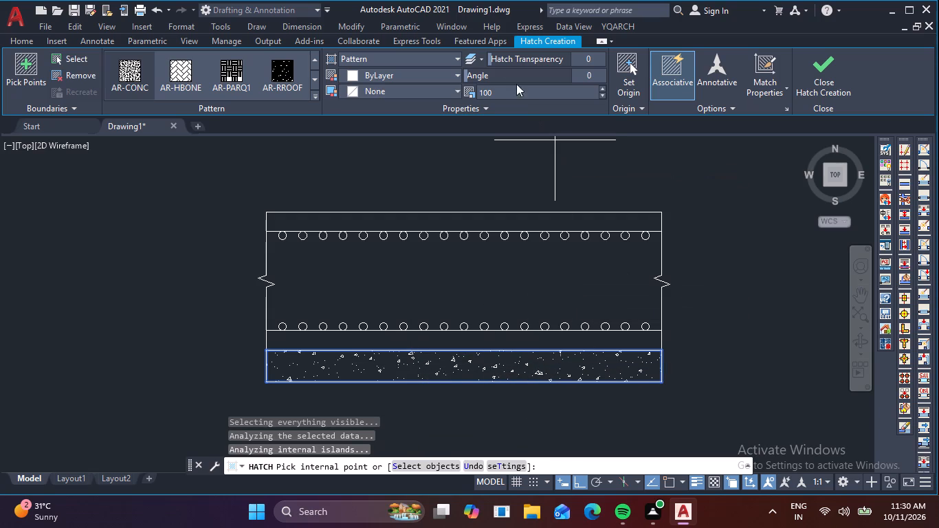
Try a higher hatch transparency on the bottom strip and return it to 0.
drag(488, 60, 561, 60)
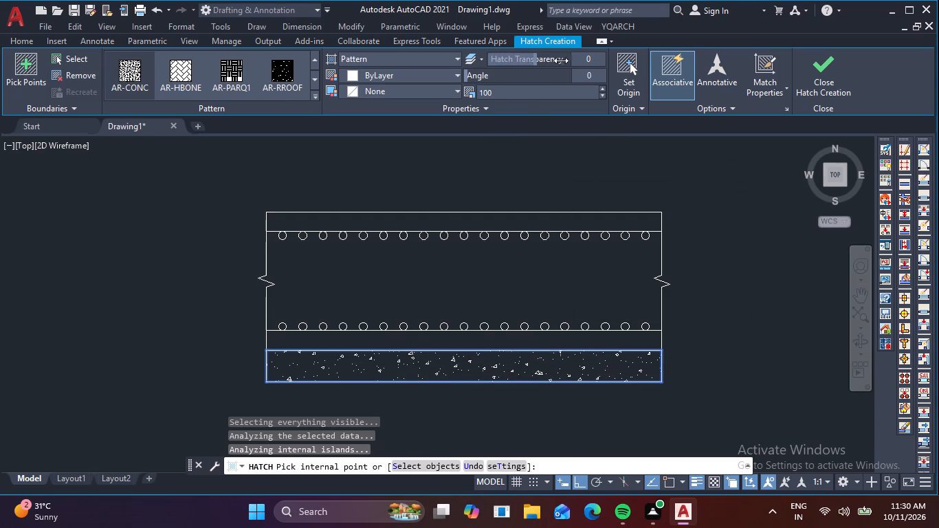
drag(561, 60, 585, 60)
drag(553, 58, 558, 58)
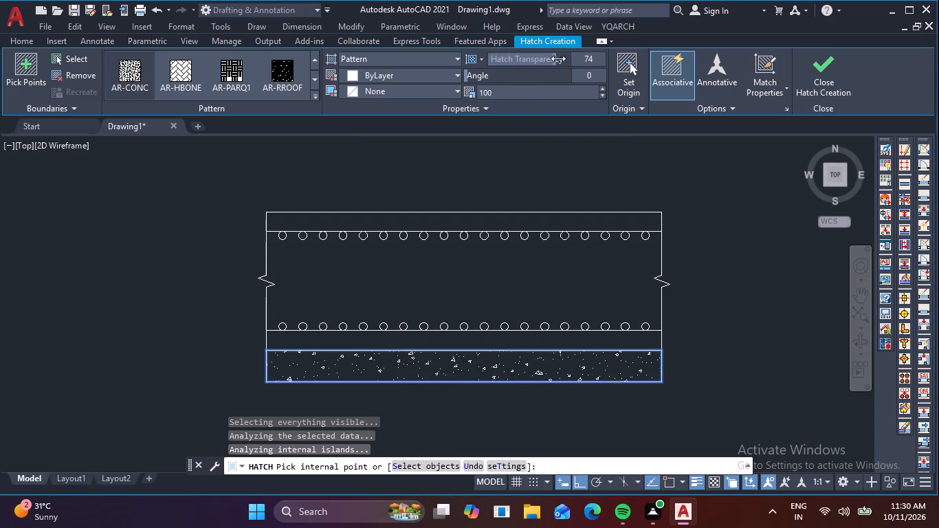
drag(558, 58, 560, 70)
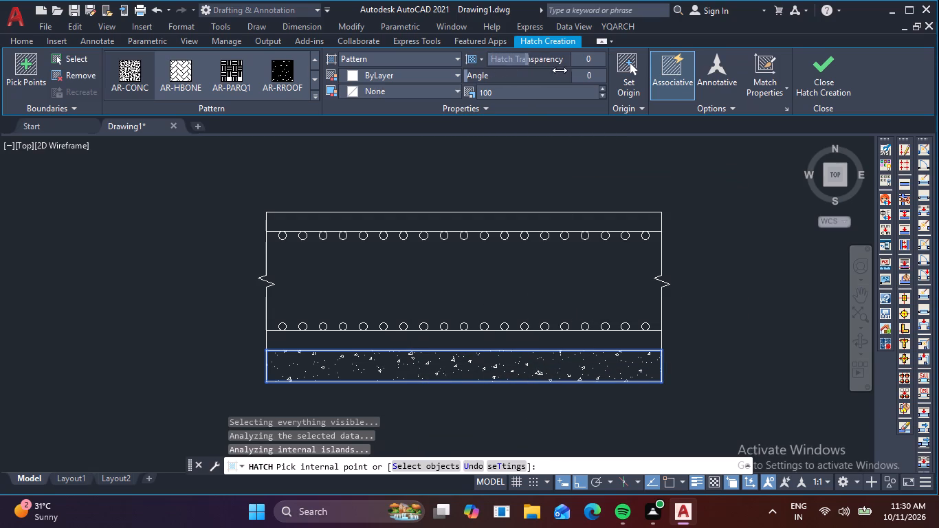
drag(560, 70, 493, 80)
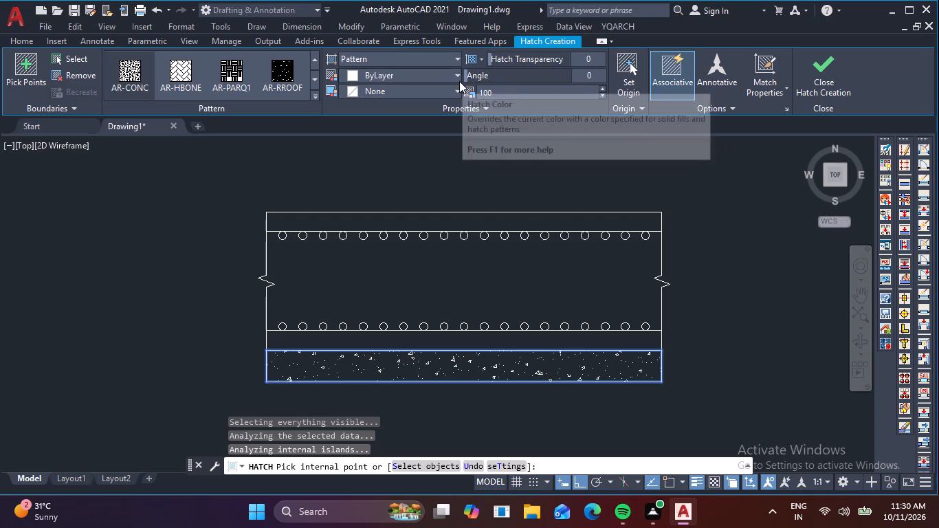
Set the bottom strip's hatch angle to 47.
drag(468, 78, 498, 78)
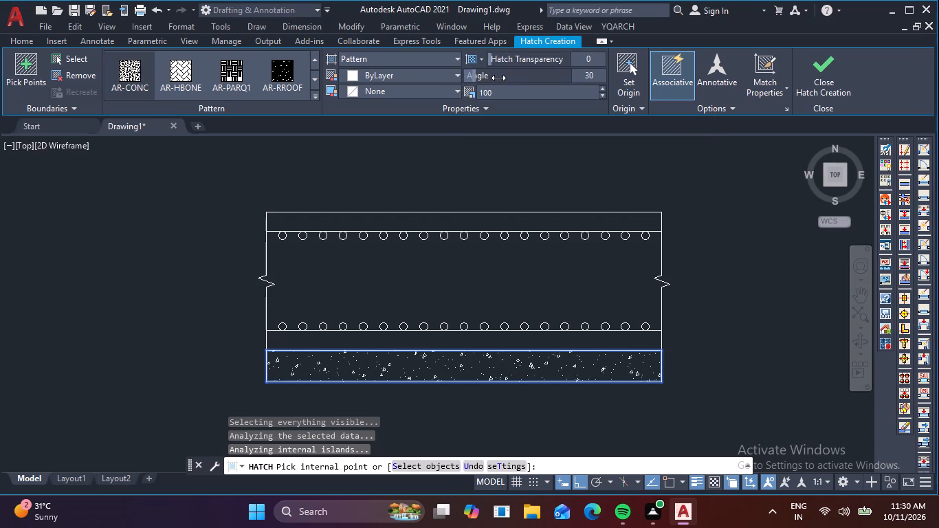
drag(498, 78, 501, 78)
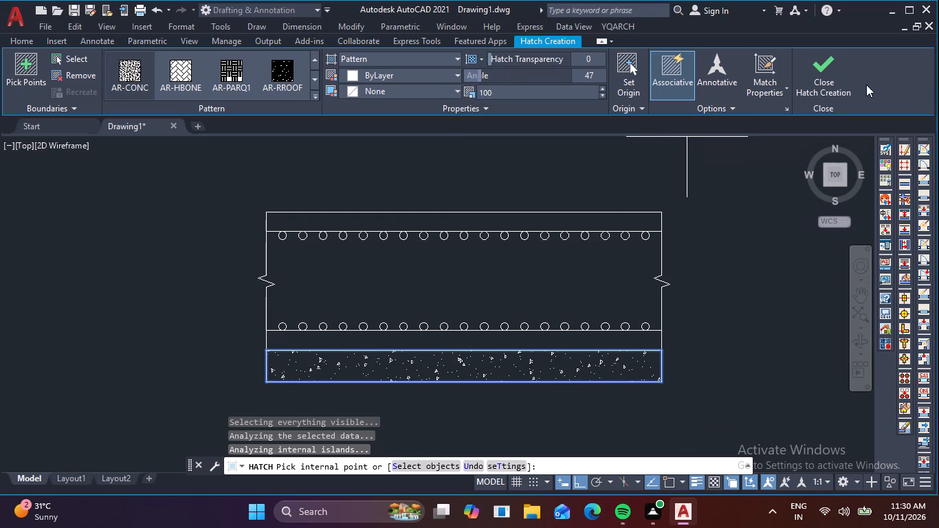
Finish the concrete hatch on the bottom strip of the reinforcement detail.
click(824, 74)
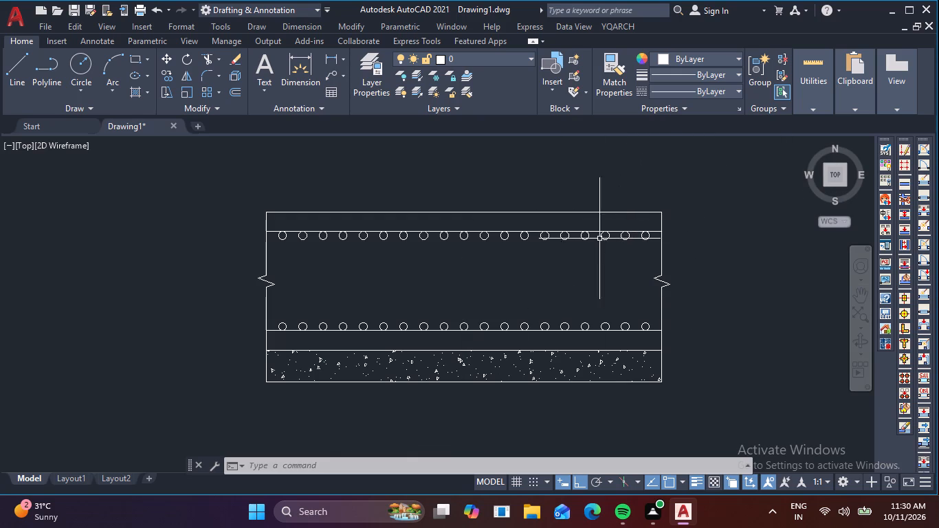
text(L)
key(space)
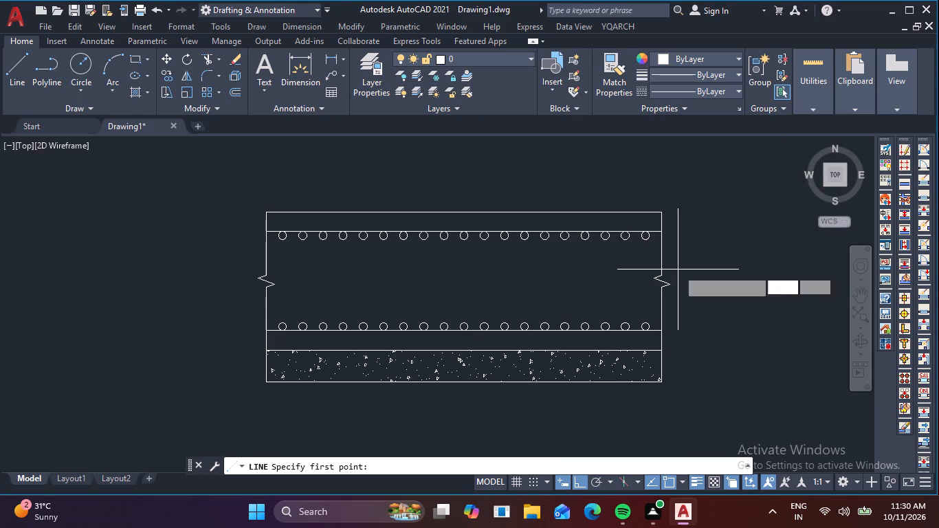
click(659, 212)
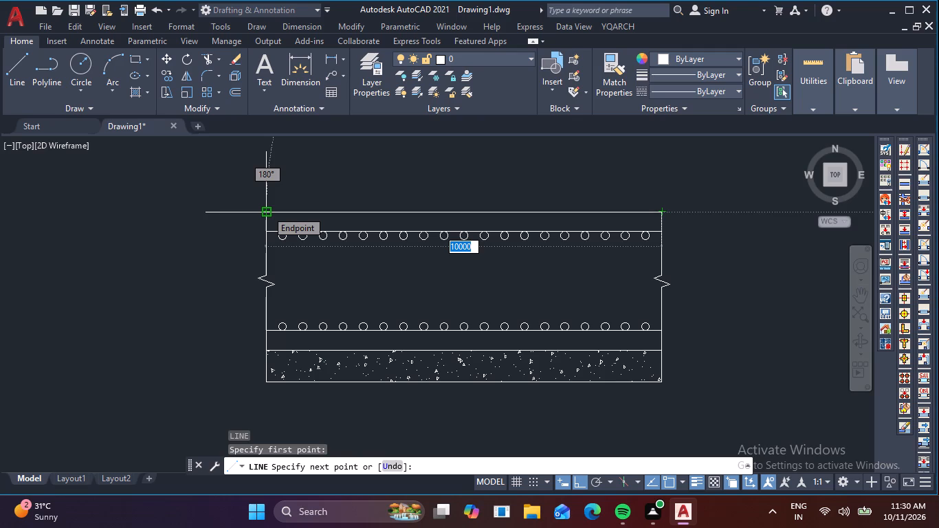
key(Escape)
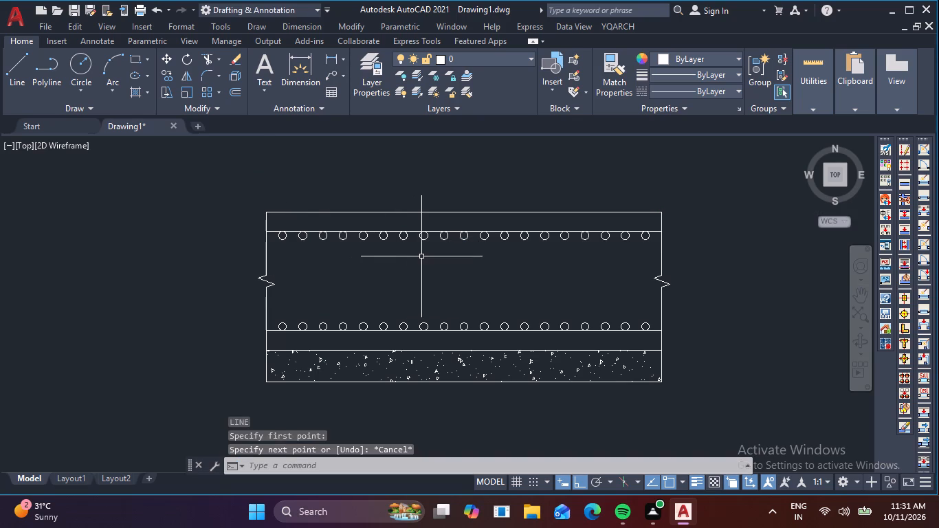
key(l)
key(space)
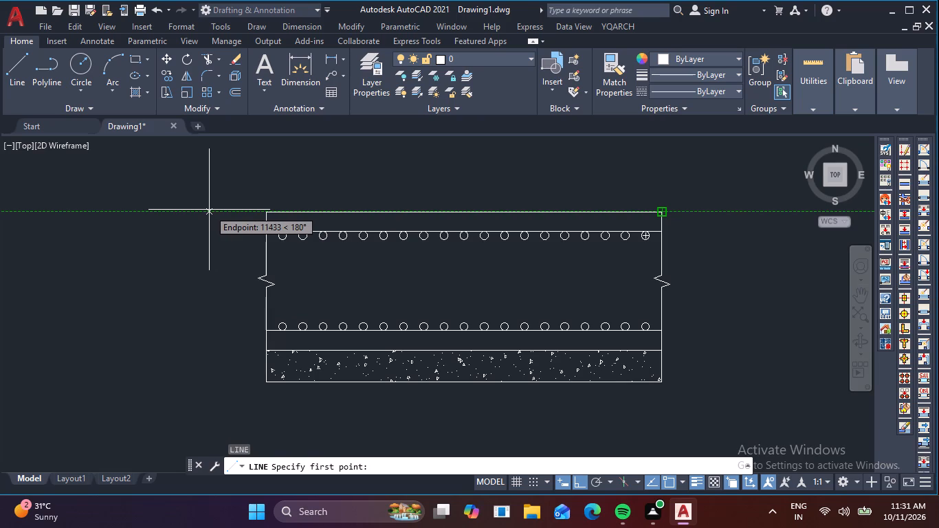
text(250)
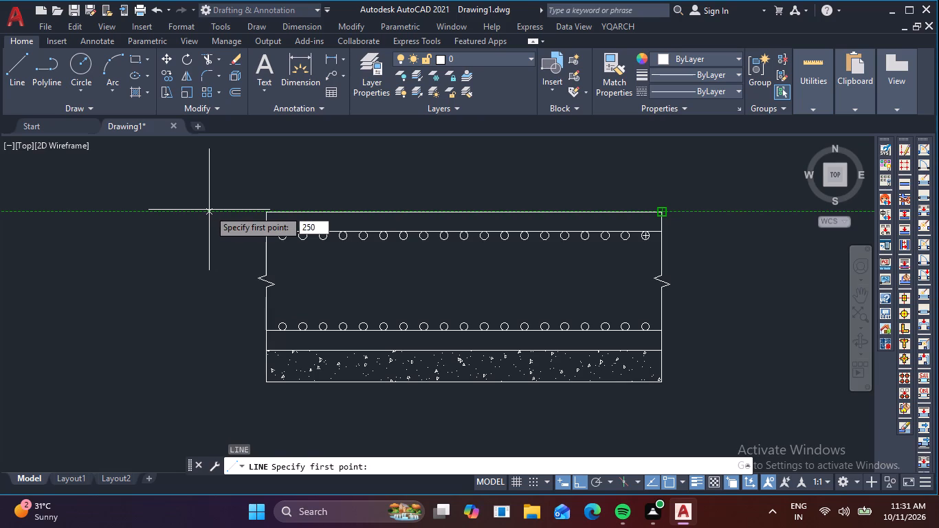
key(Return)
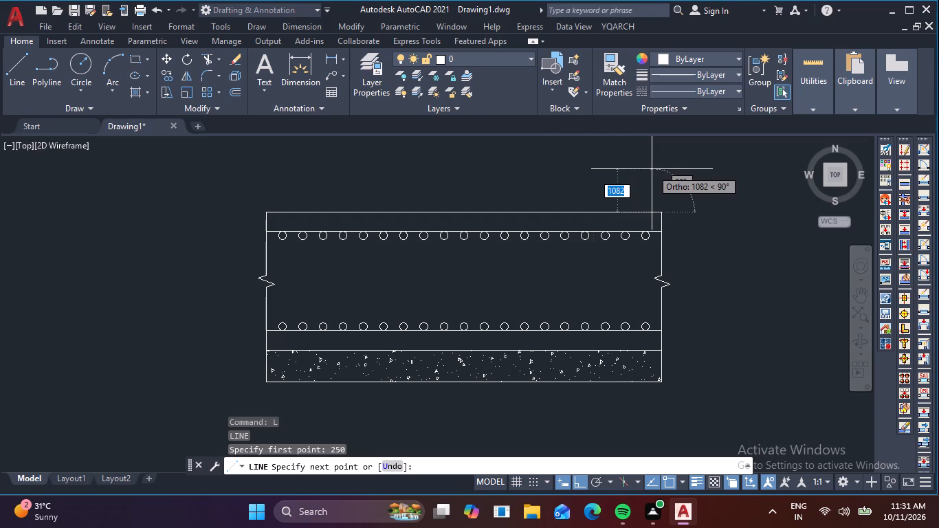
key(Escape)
Draw a line from the detail's top-right corner 2500 inward along the top edge, continuing 3000 vertically upward.
scroll(660, 201, up, 2)
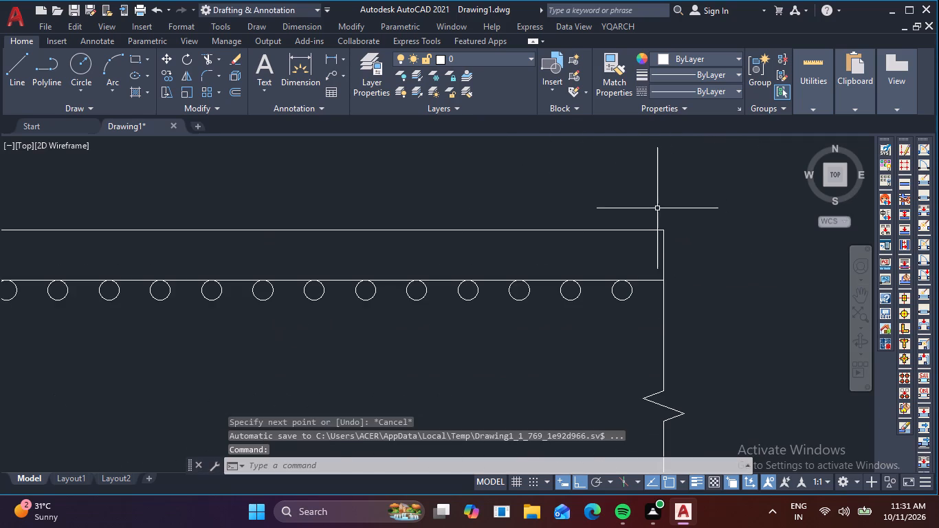
scroll(661, 231, up, 3)
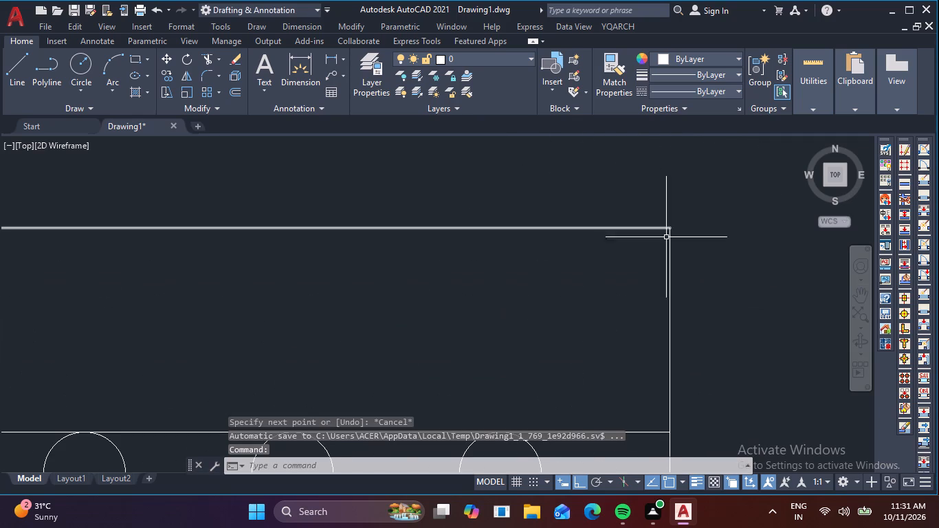
scroll(698, 232, down, 5)
text(L)
key(space)
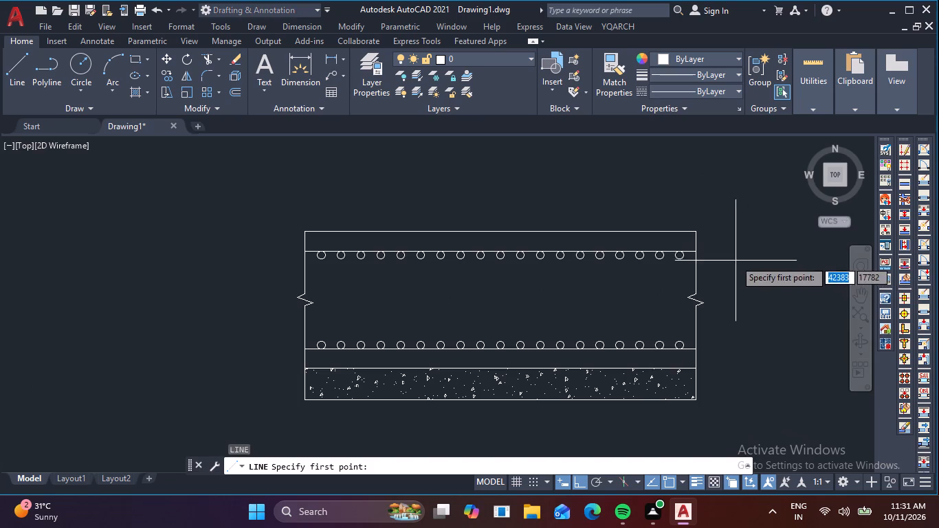
click(692, 233)
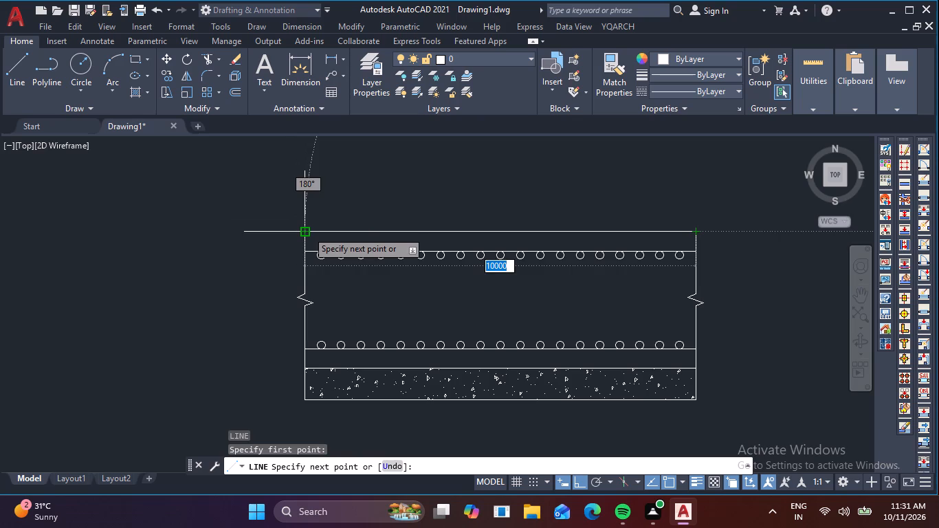
text(25)
text(00)
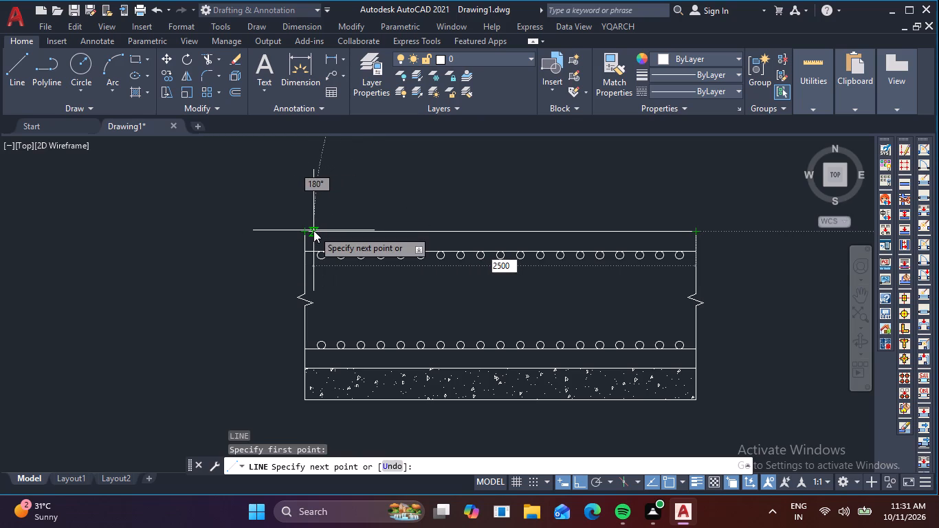
key(Return)
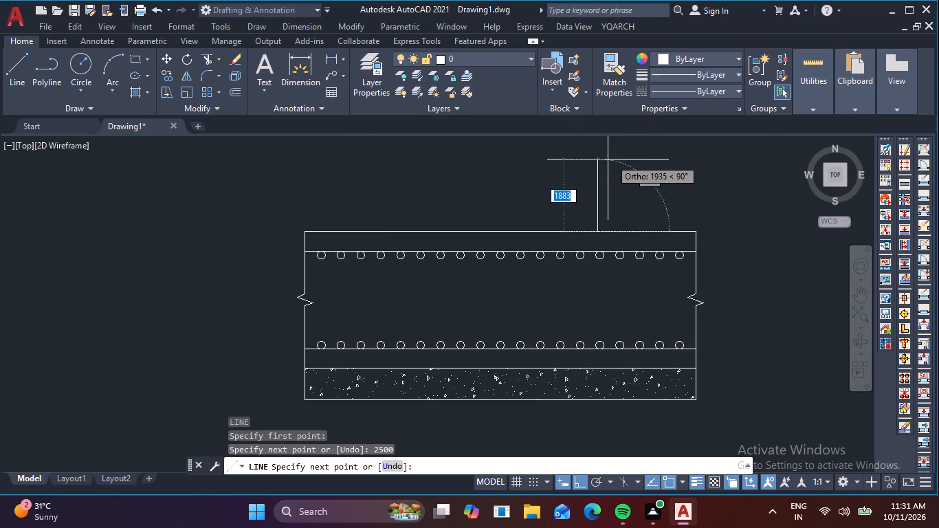
middle_drag(598, 152, 577, 258)
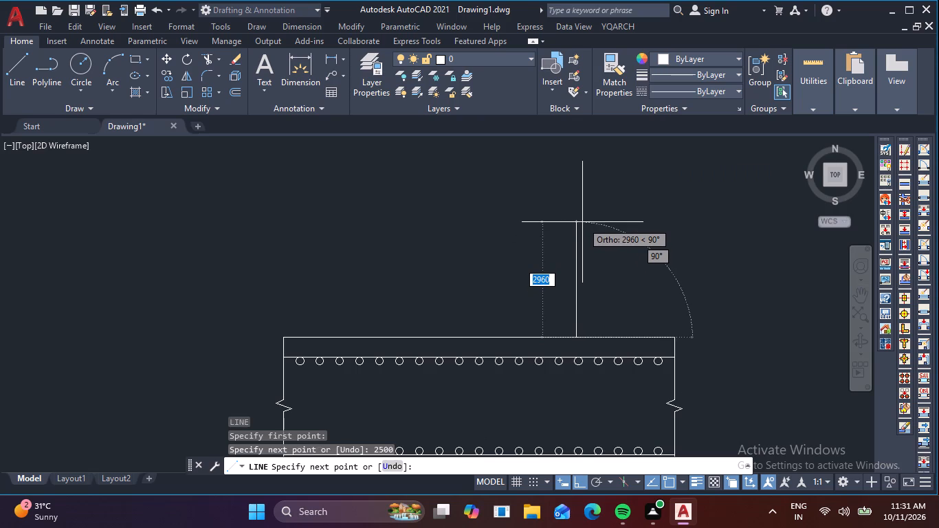
text(3000)
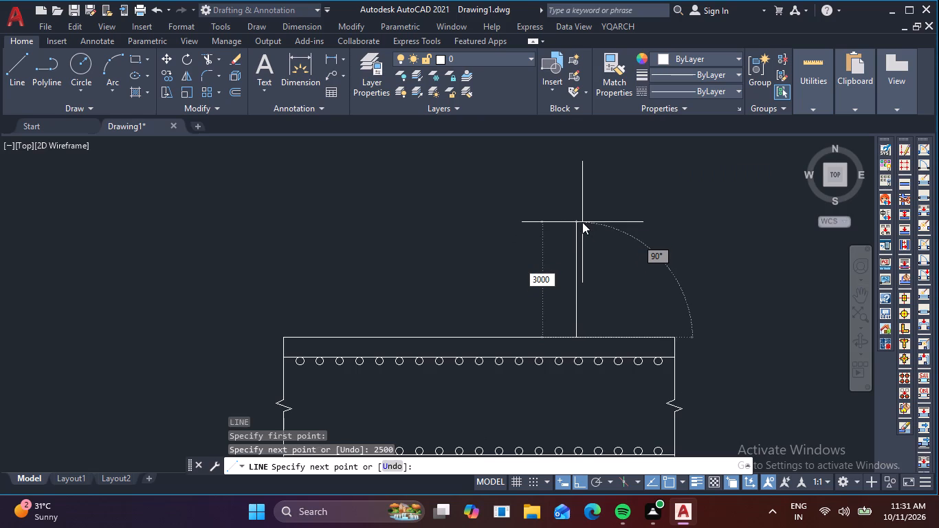
key(Return)
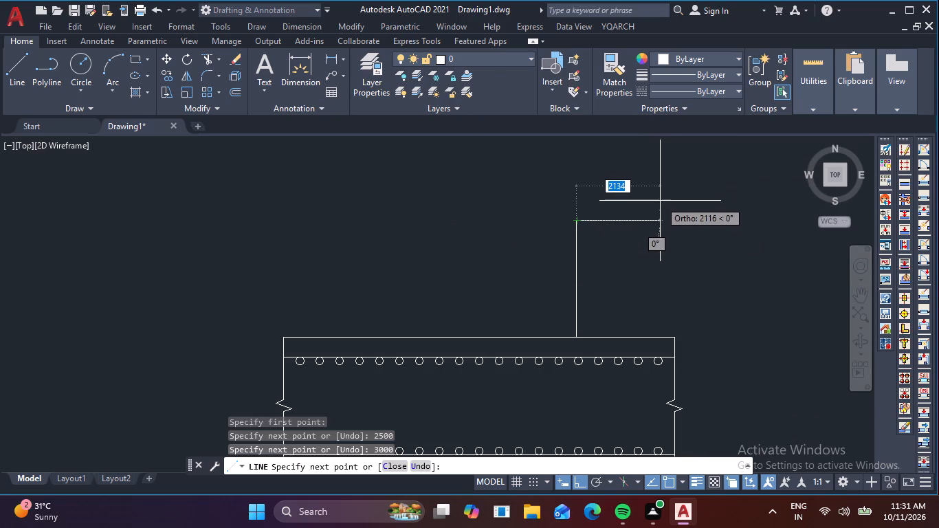
key(Escape)
Draw a line from the detail's top-left corner 2500 inward along the top edge, continuing 1500 vertically upward.
key(l)
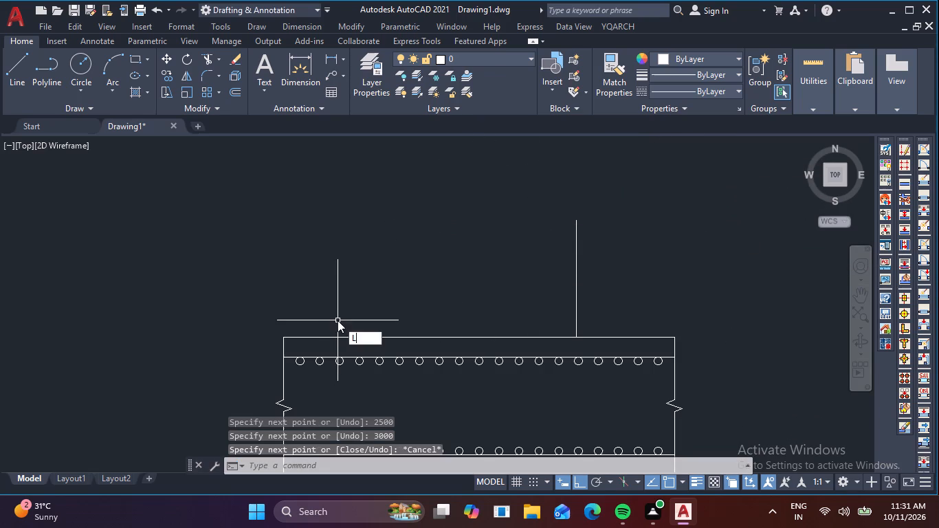
key(space)
click(285, 335)
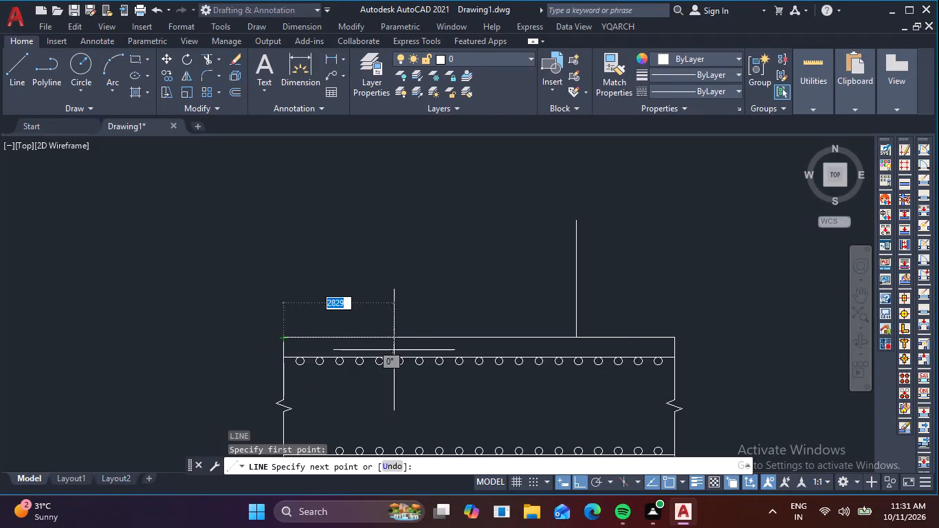
text(25)
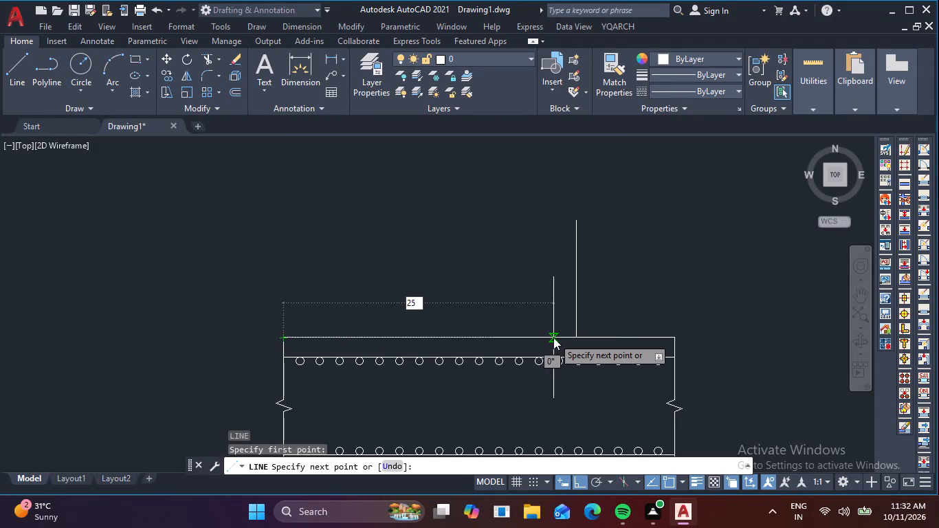
key(0)
key(0)
key(Return)
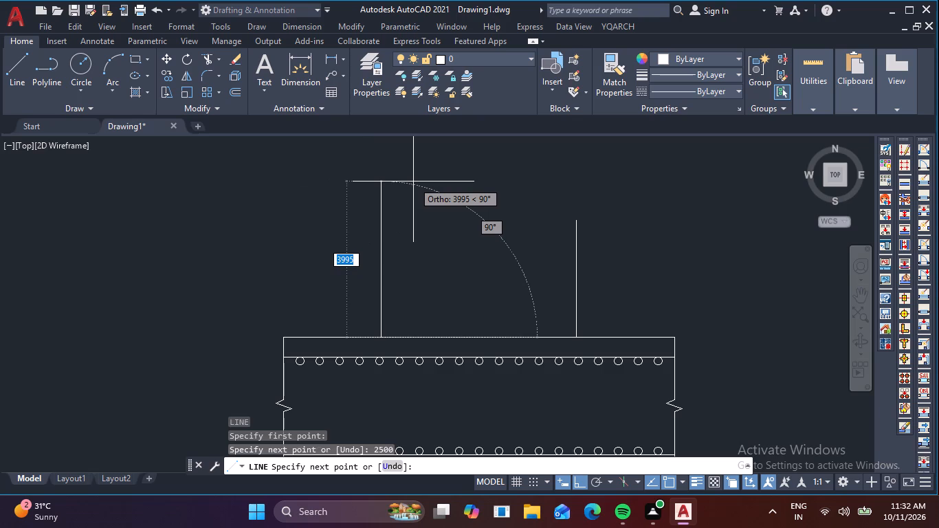
text(15)
text(00)
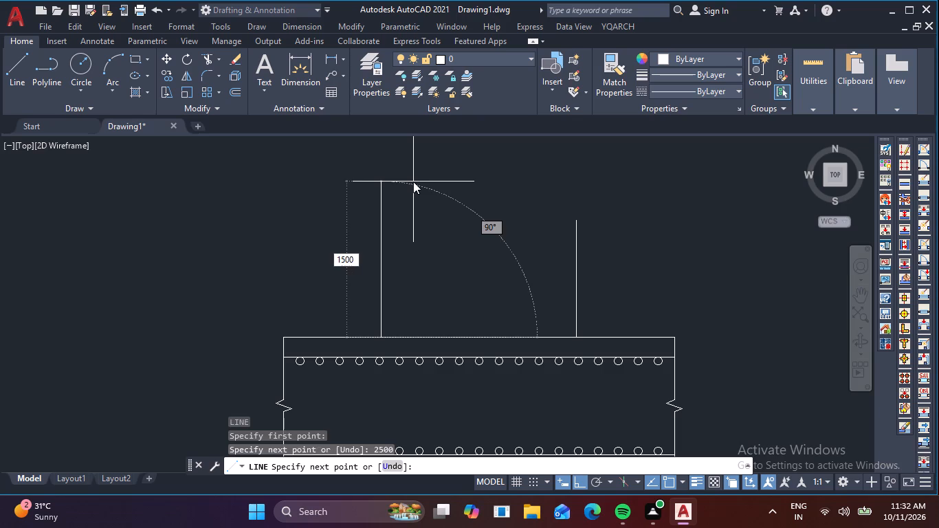
key(Return)
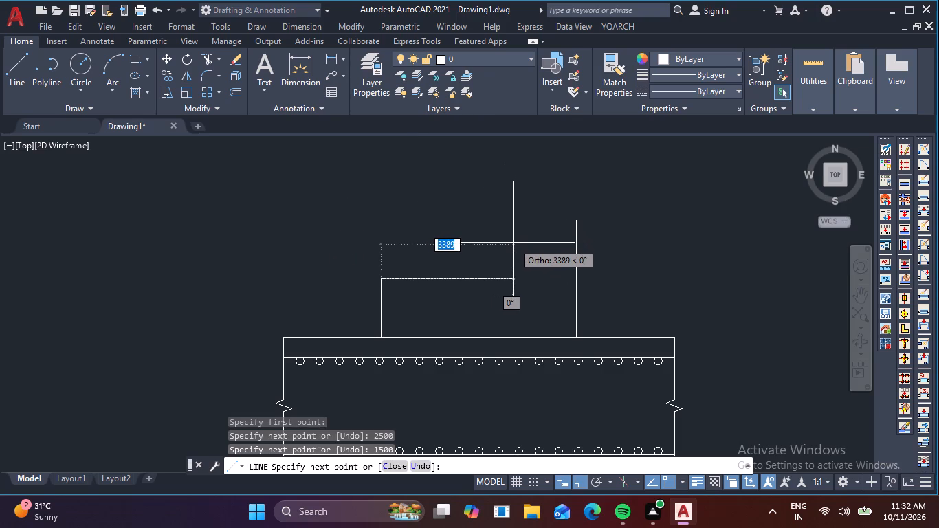
key(Escape)
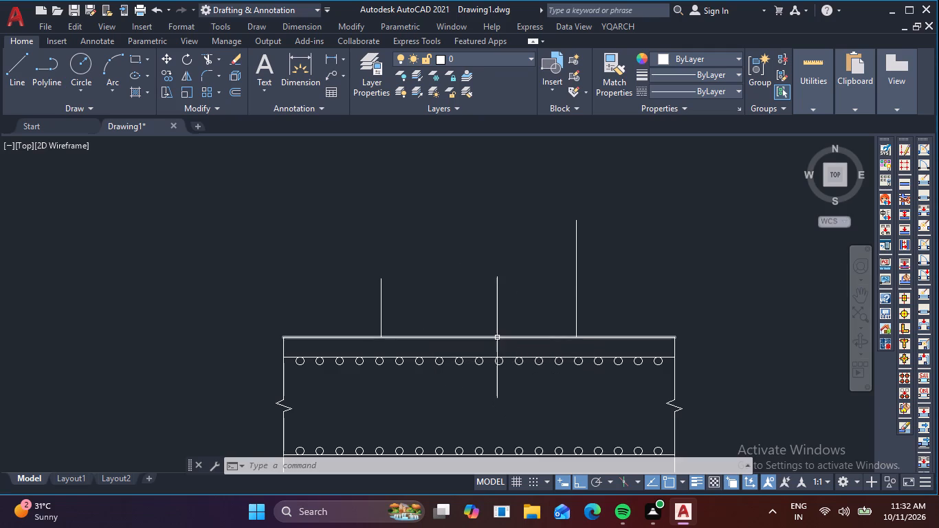
Delete the two 2500-long helper lines lying on the detail's top edge, keeping the verticals.
click(351, 338)
key(Delete)
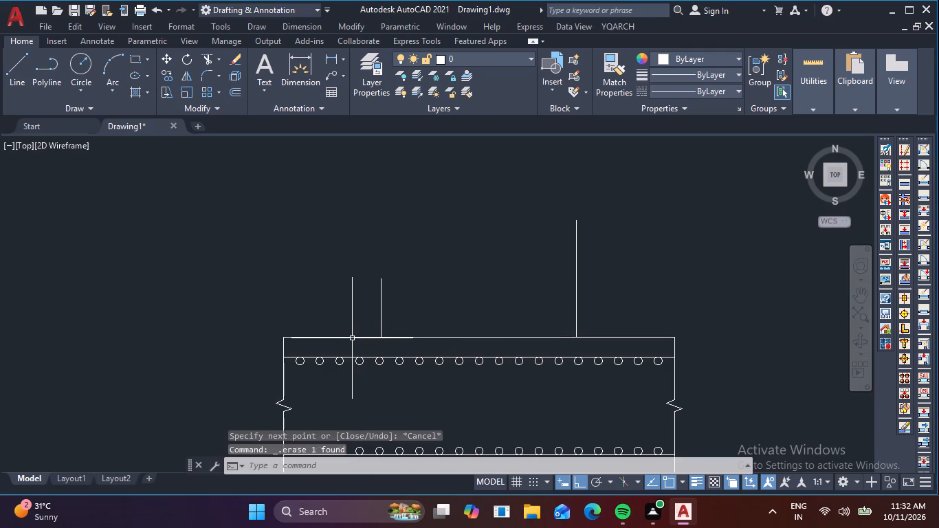
click(639, 338)
key(Delete)
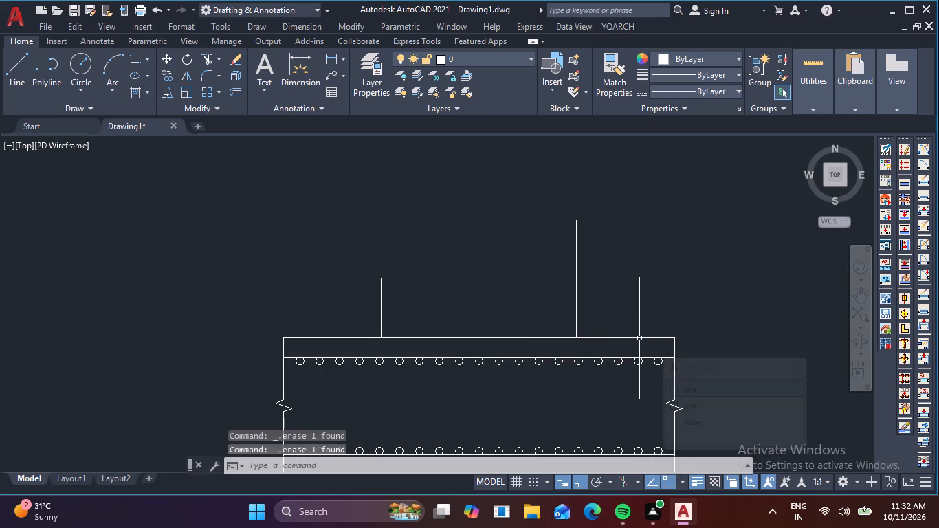
Offset the detail's top edge upward by 1000.
key(o)
key(Return)
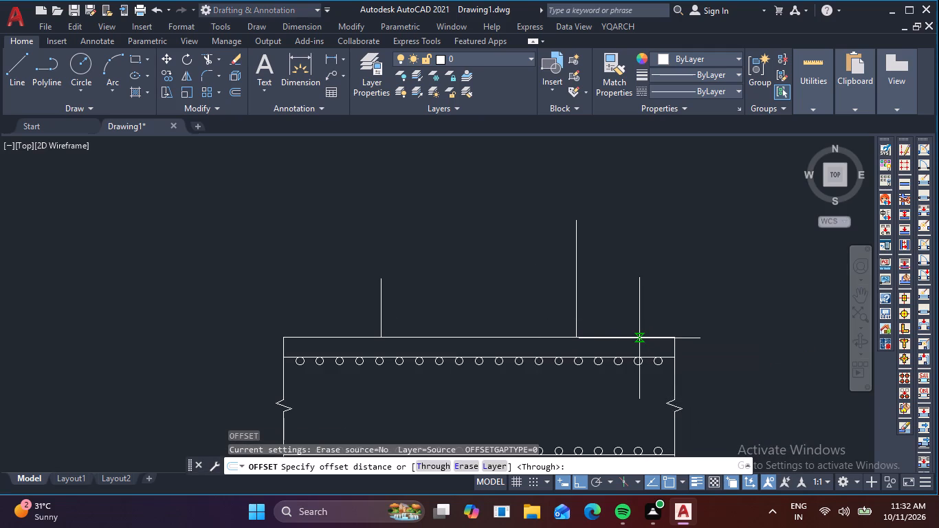
text(100)
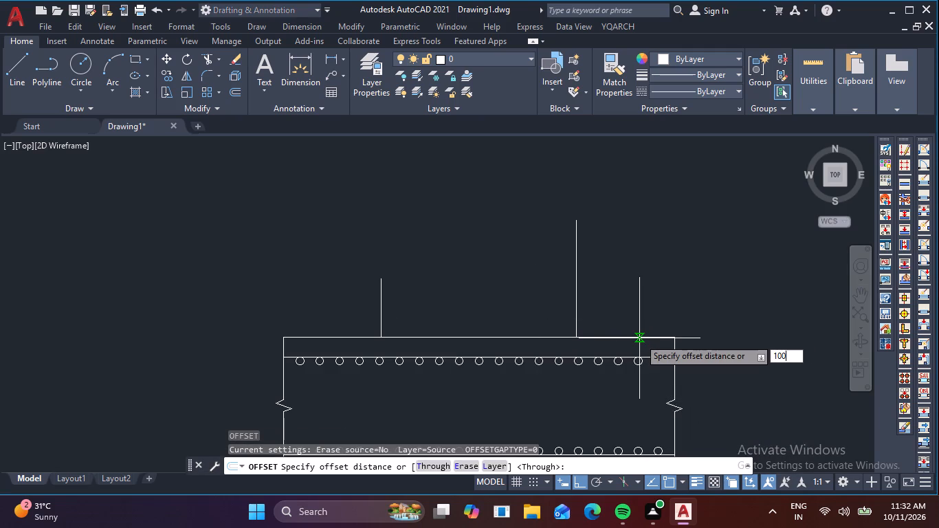
key(0)
key(Return)
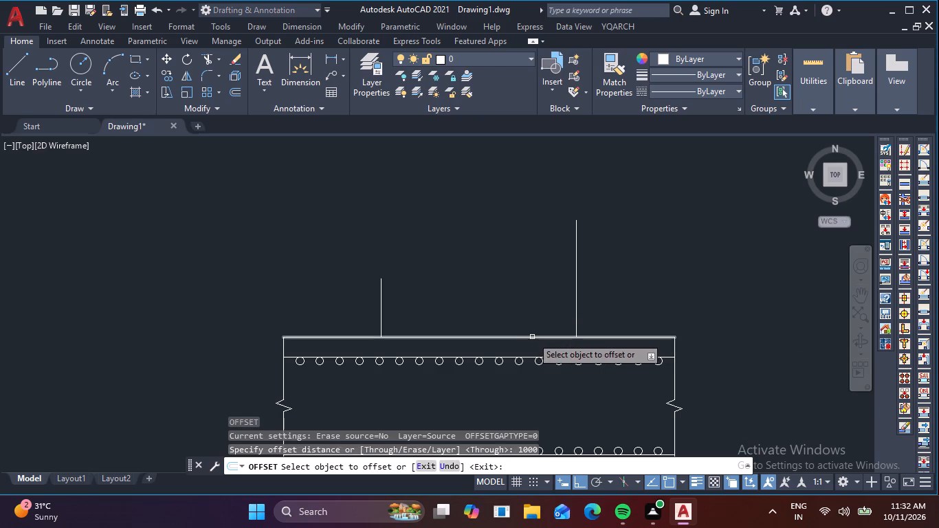
click(532, 337)
click(538, 318)
key(Escape)
key(Escape)
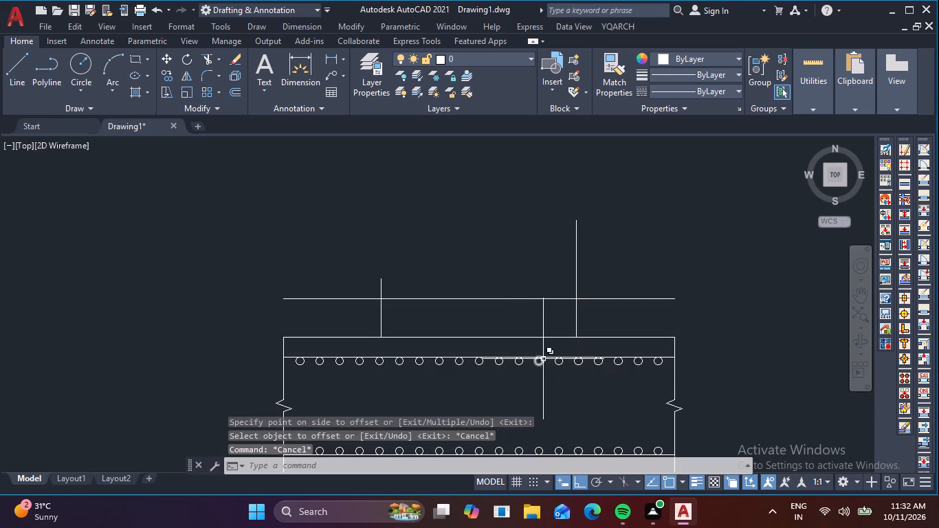
Trim the overhanging ends of the two verticals and the offset horizontal line to form a rectangular block above the detail.
key(t)
key(r)
key(space)
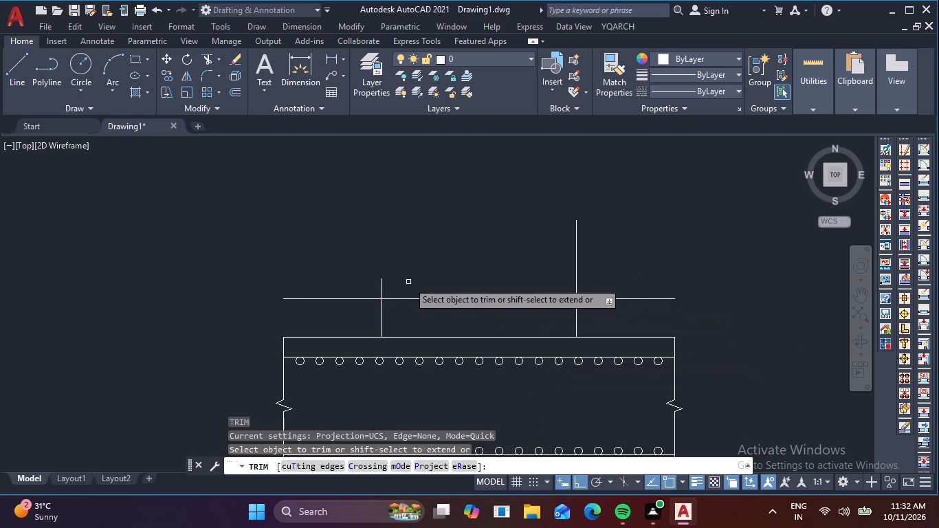
scroll(400, 290, up, 1)
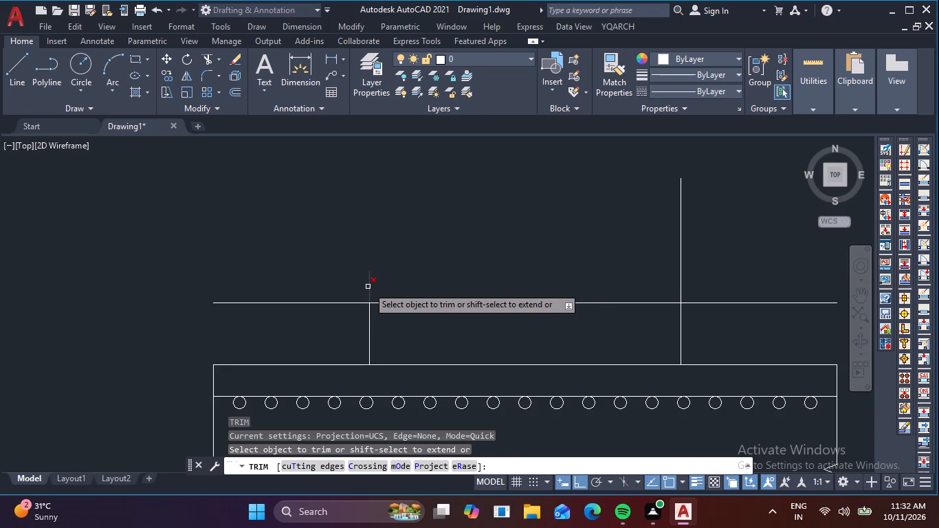
click(368, 287)
click(351, 303)
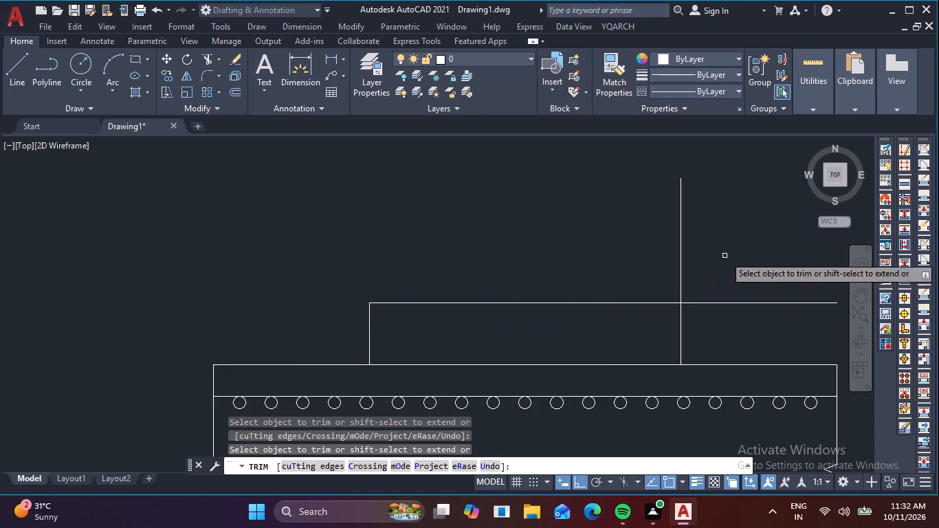
click(681, 267)
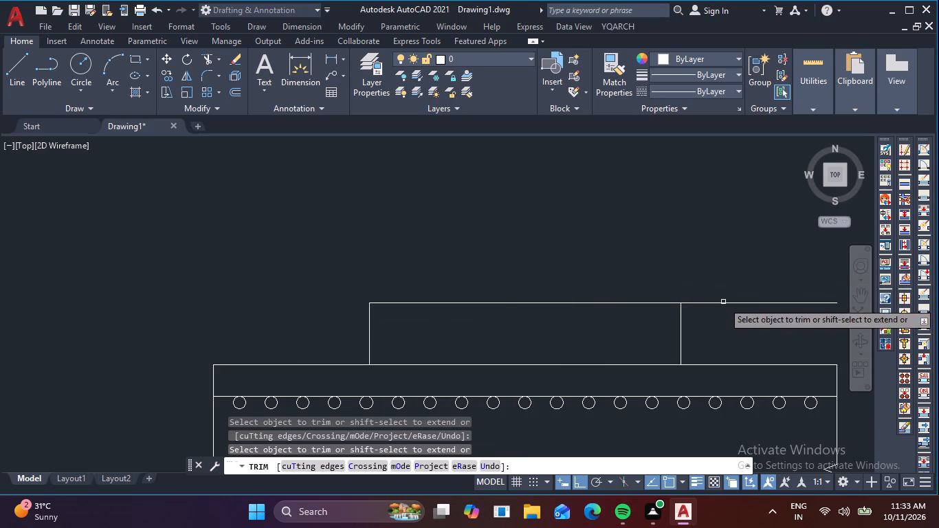
click(725, 303)
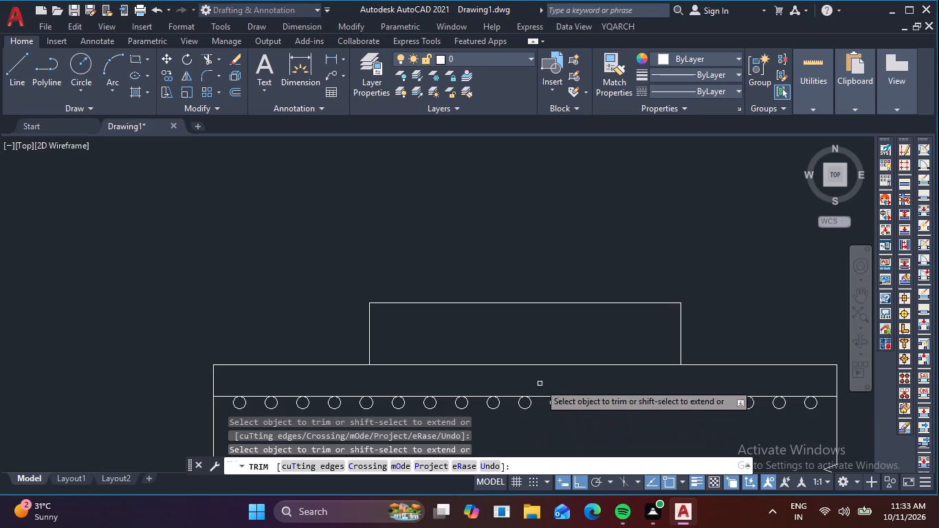
scroll(600, 347, down, 1)
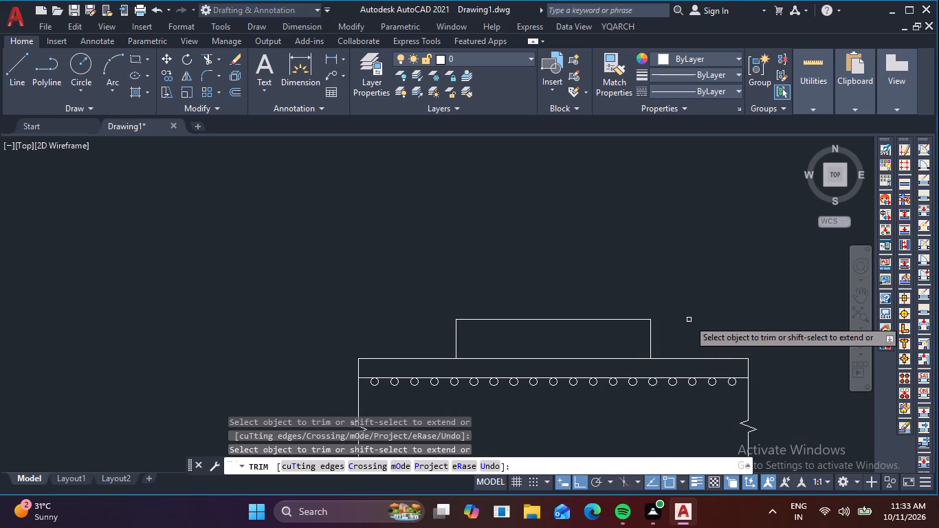
scroll(689, 320, up, 1)
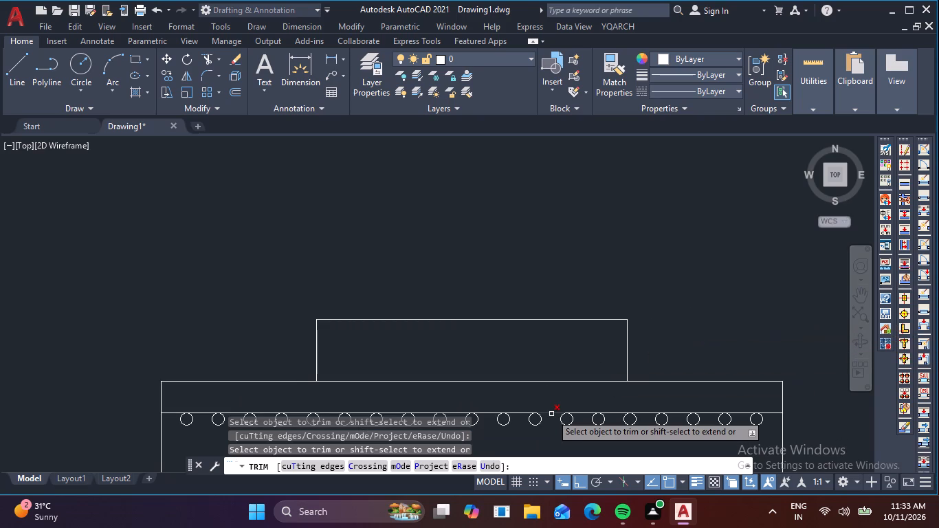
key(Escape)
key(Escape)
key(Escape)
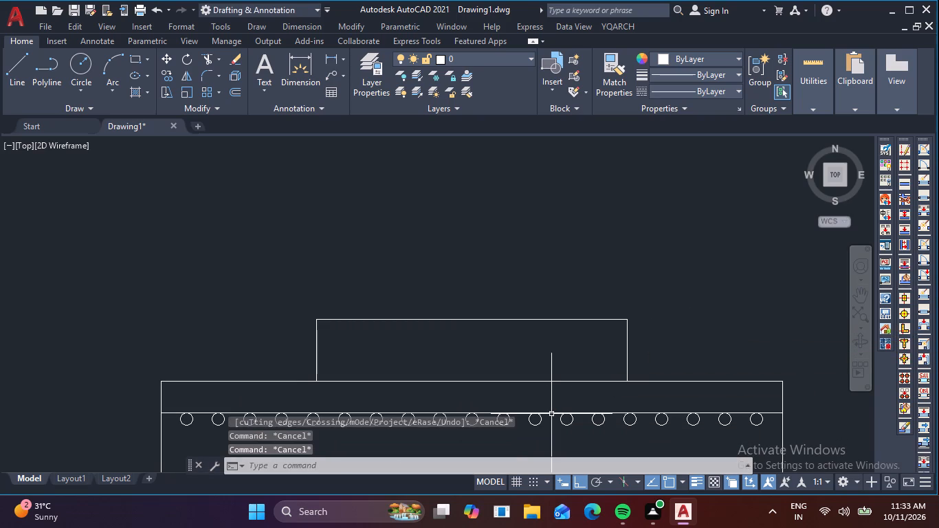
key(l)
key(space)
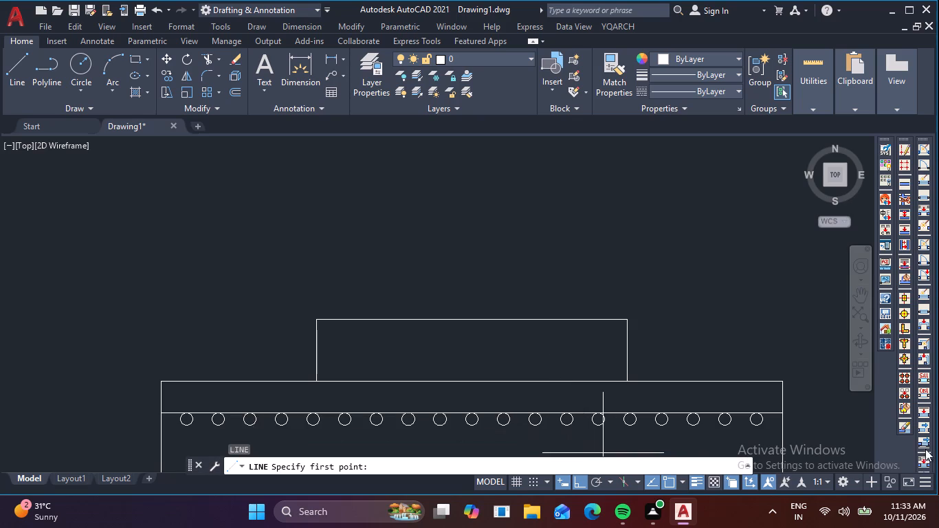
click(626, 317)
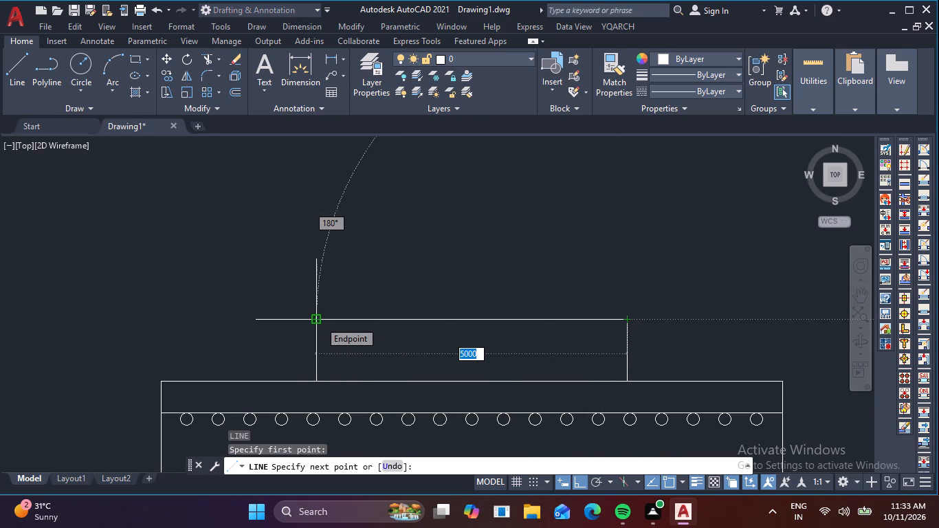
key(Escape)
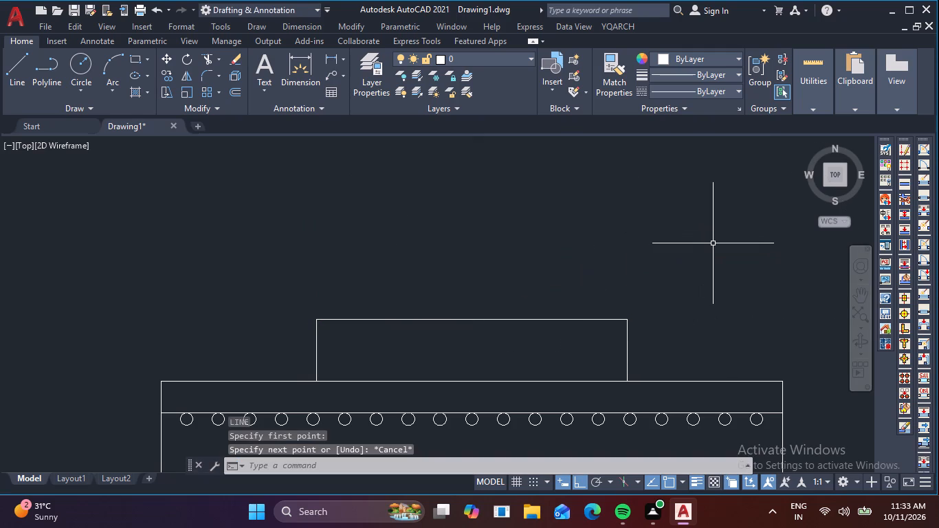
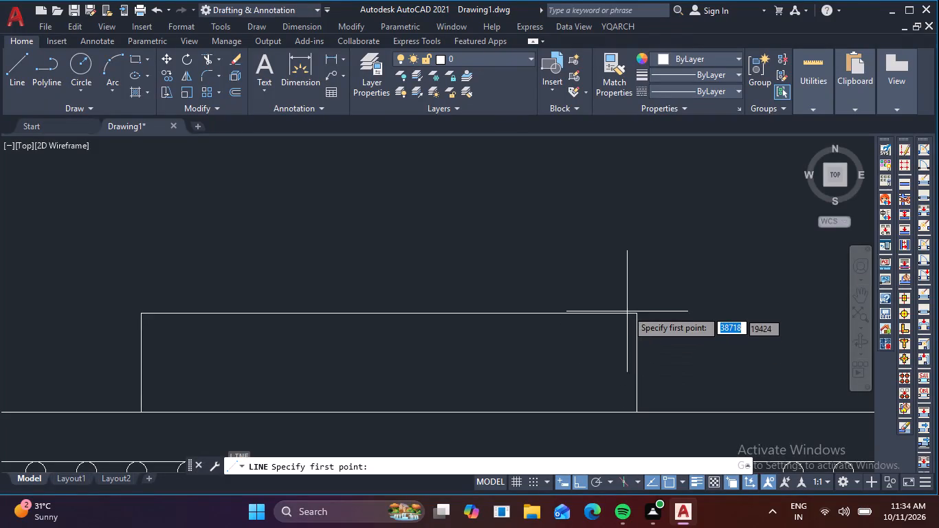
Draw a line from the upper block's top-right corner 1200 inward along its top edge, continuing about 1400 vertically upward.
click(637, 311)
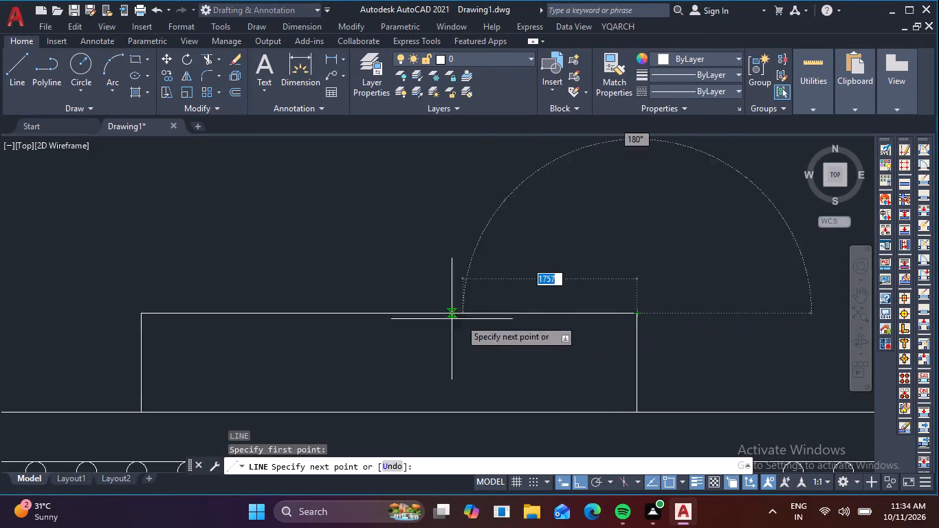
key(1)
key(2)
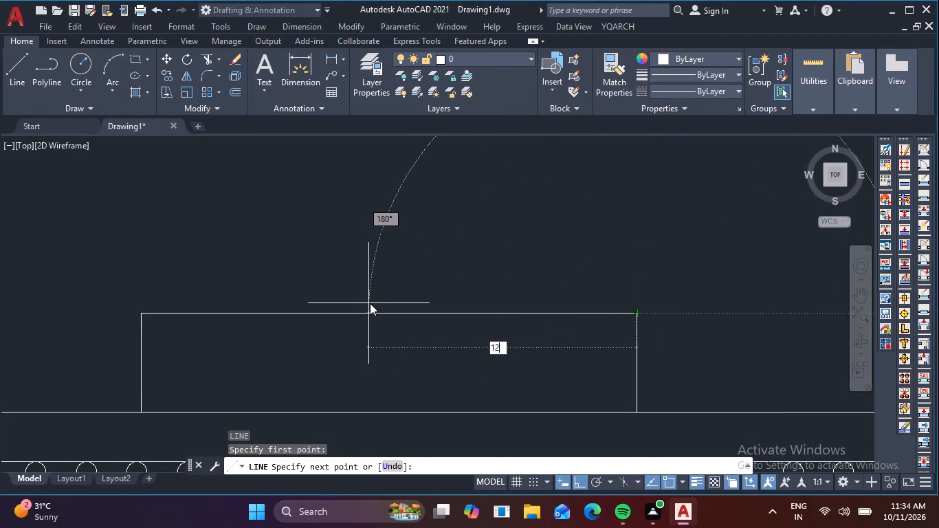
key(0)
key(0)
key(Return)
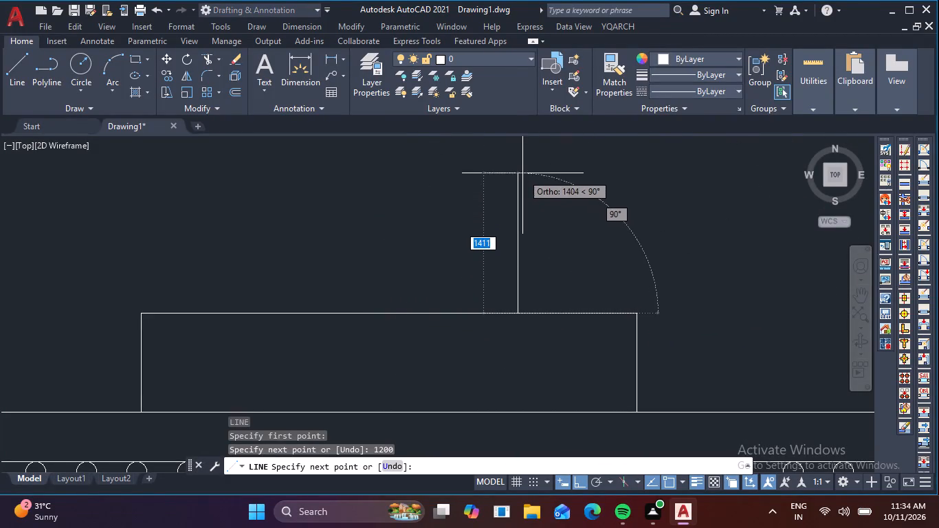
click(522, 173)
key(space)
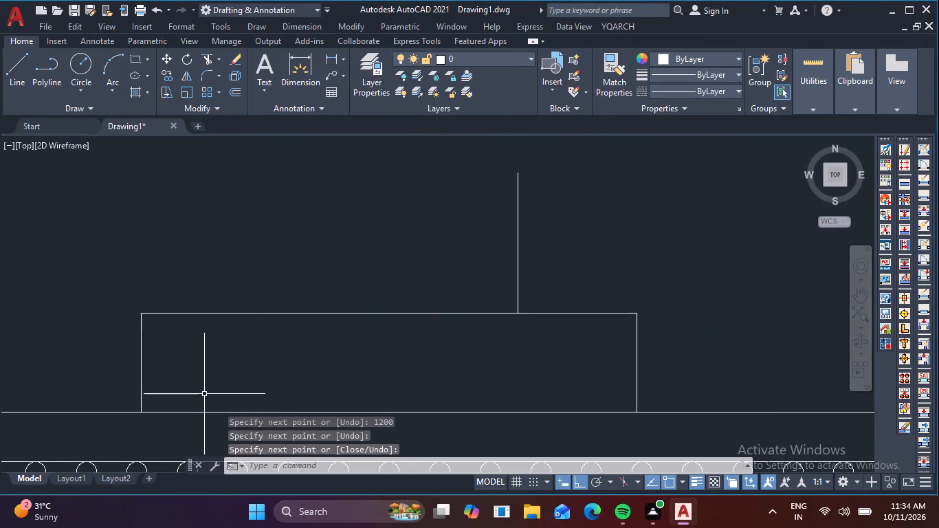
Draw a line from the upper block's top-left corner 1200 inward along its top edge, continuing about 1400 vertically upward.
key(space)
click(137, 312)
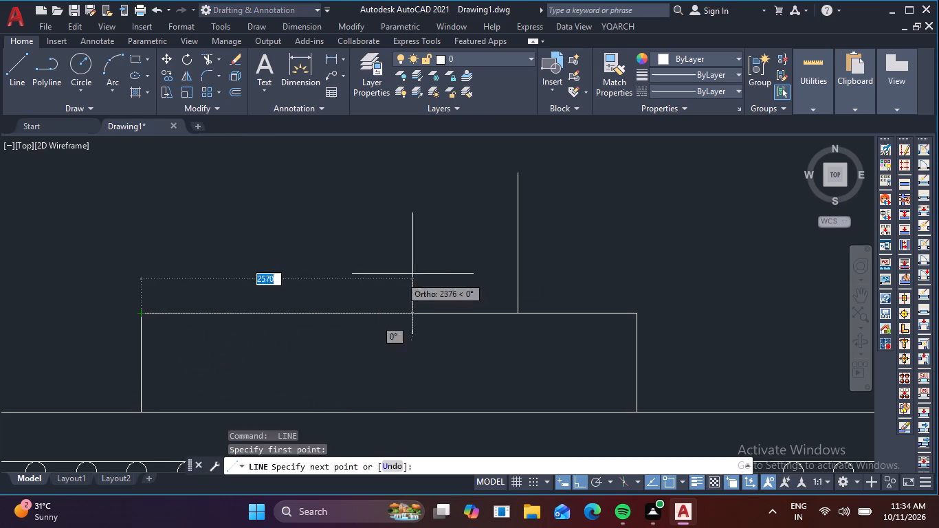
text(1200)
key(Return)
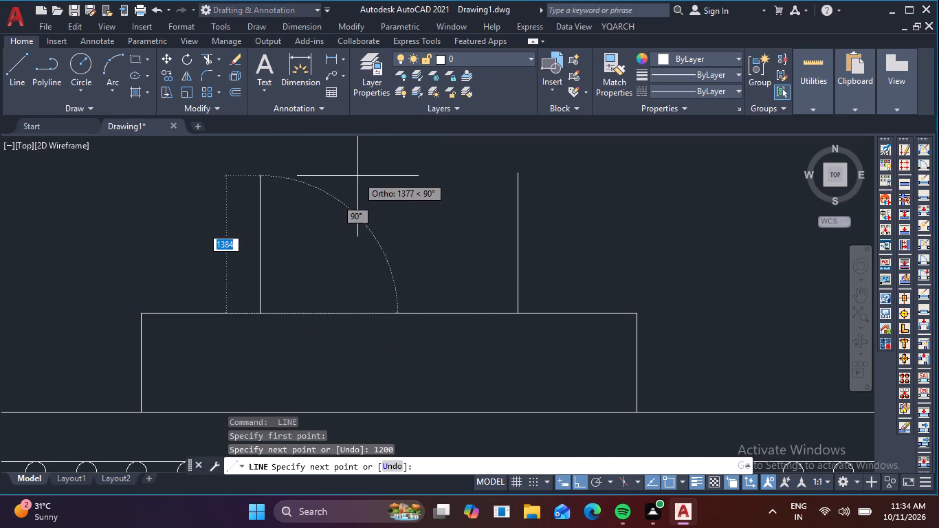
click(296, 173)
key(Escape)
Draw a breakline joining the top ends of the two new verticals, with the break symbol at its middle.
scroll(334, 196, down, 1)
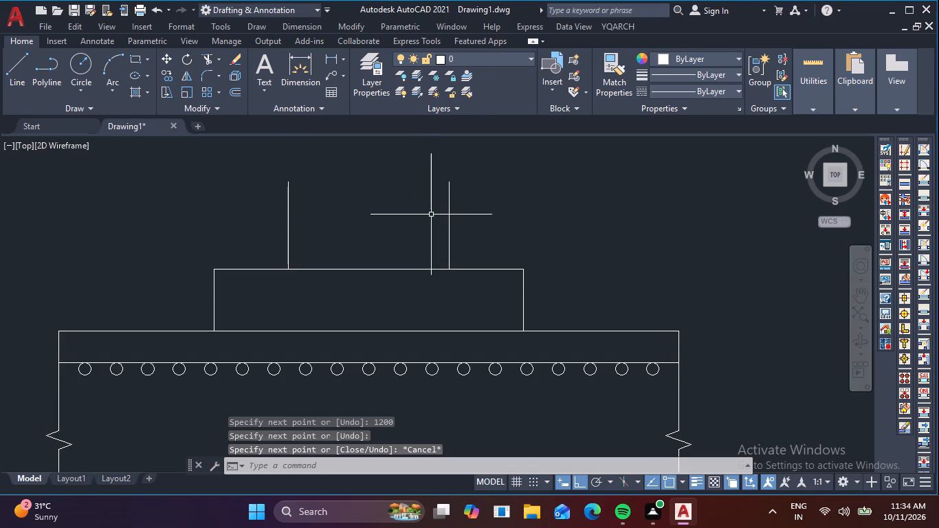
middle_drag(431, 214, 428, 236)
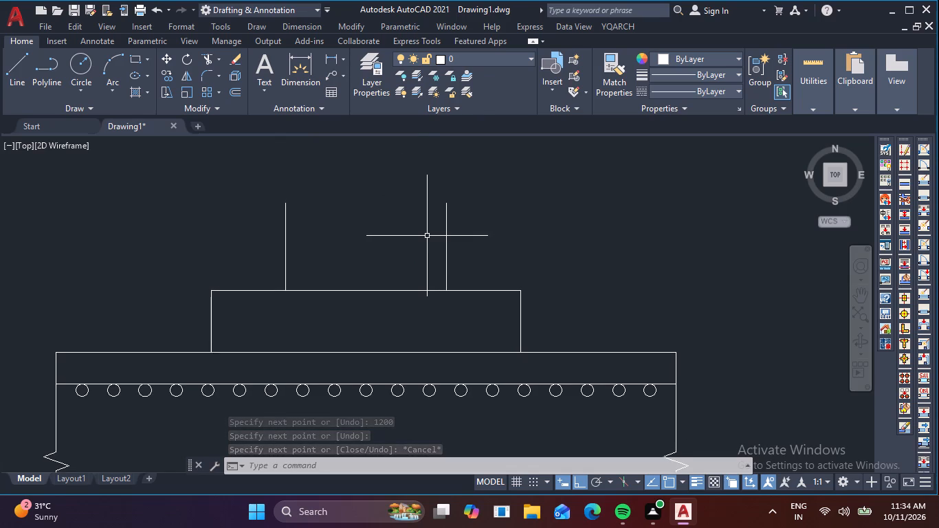
text(BREA)
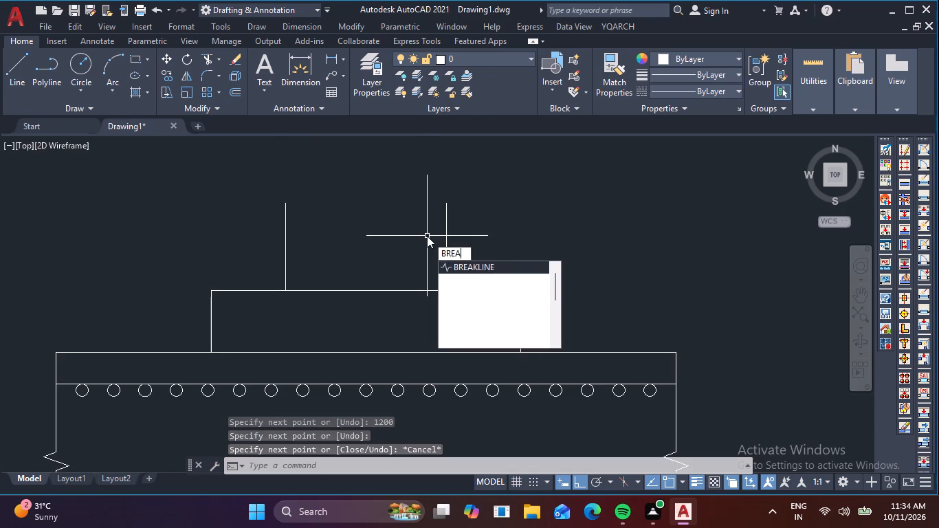
click(475, 268)
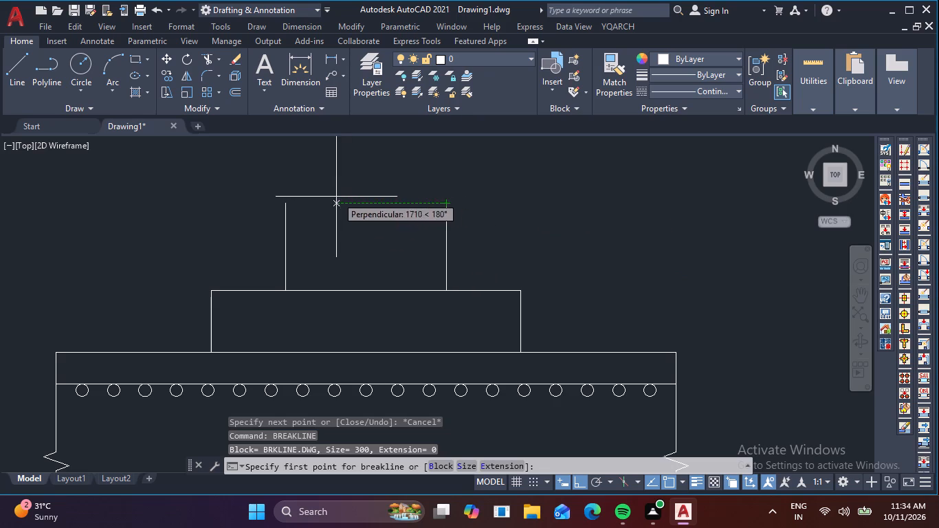
click(289, 206)
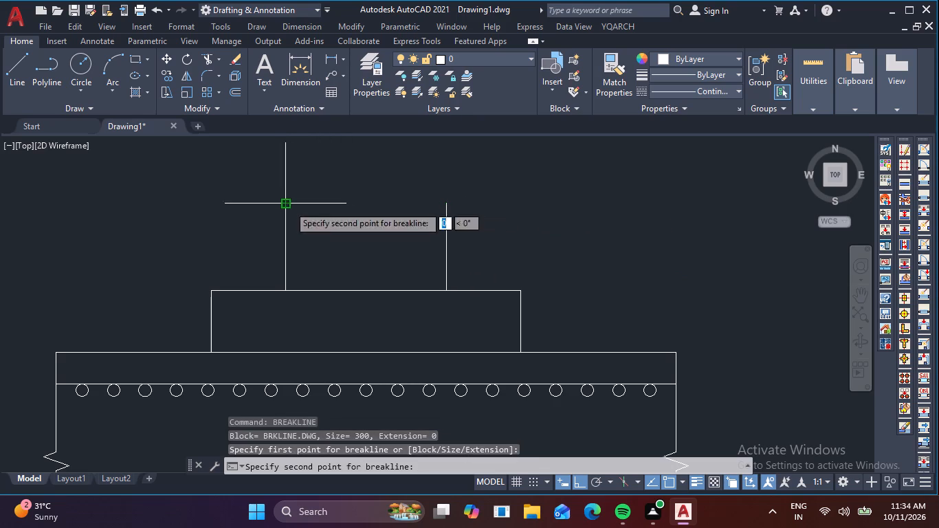
click(448, 203)
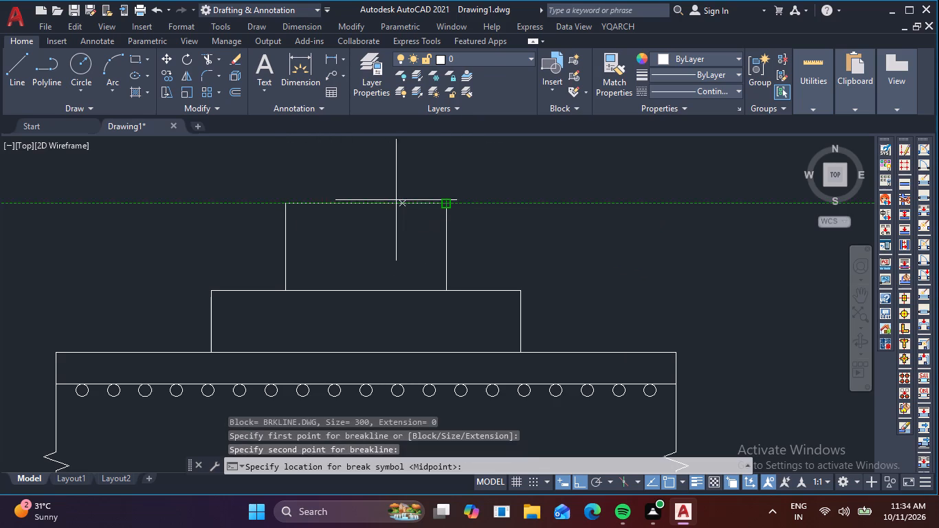
click(370, 203)
scroll(471, 233, down, 2)
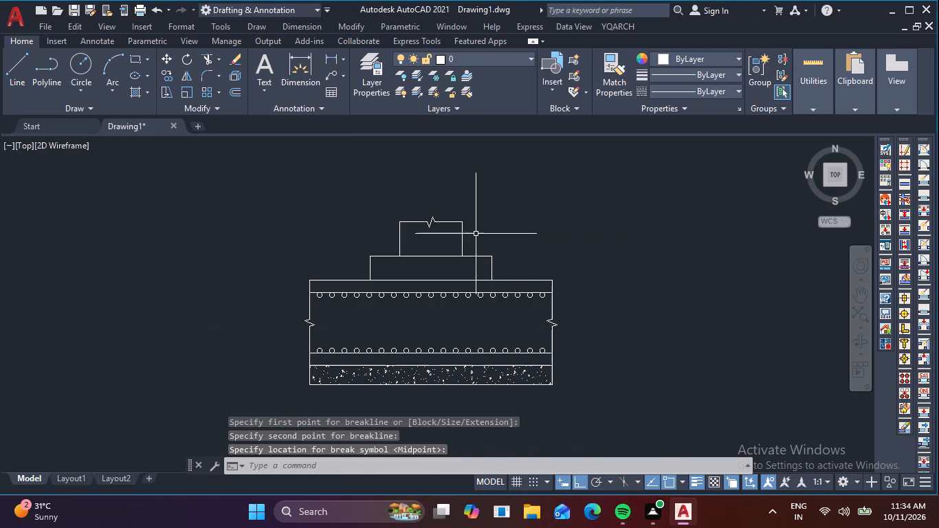
middle_click(562, 184)
key(Escape)
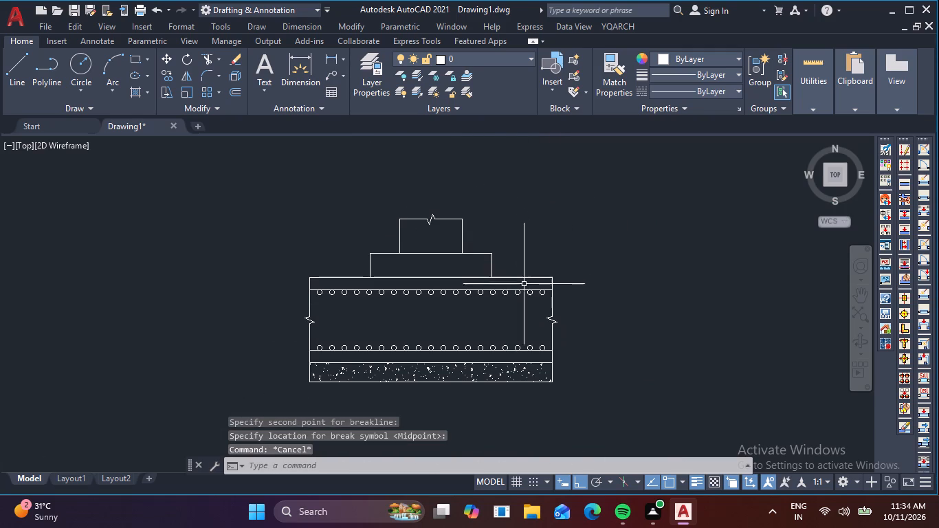
Delete the two 1200-long helper lines lying on the upper block's top edge, keeping the verticals.
click(481, 252)
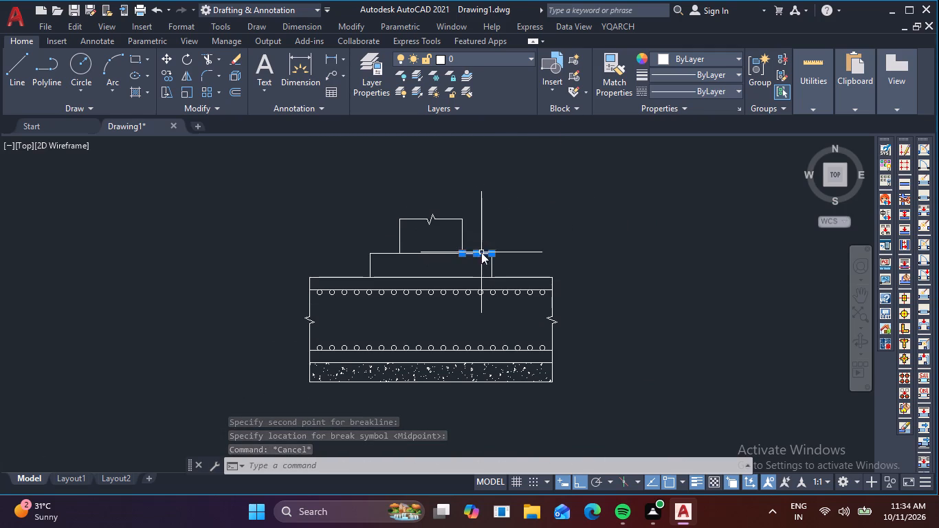
click(393, 254)
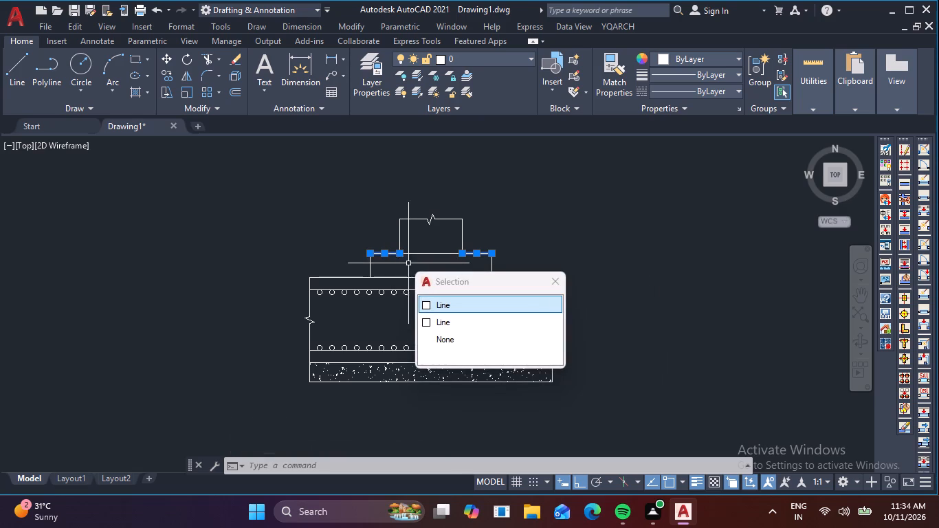
key(Delete)
Trim the upper block's top edge between the two column verticals to open the column into the block.
scroll(456, 267, up, 2)
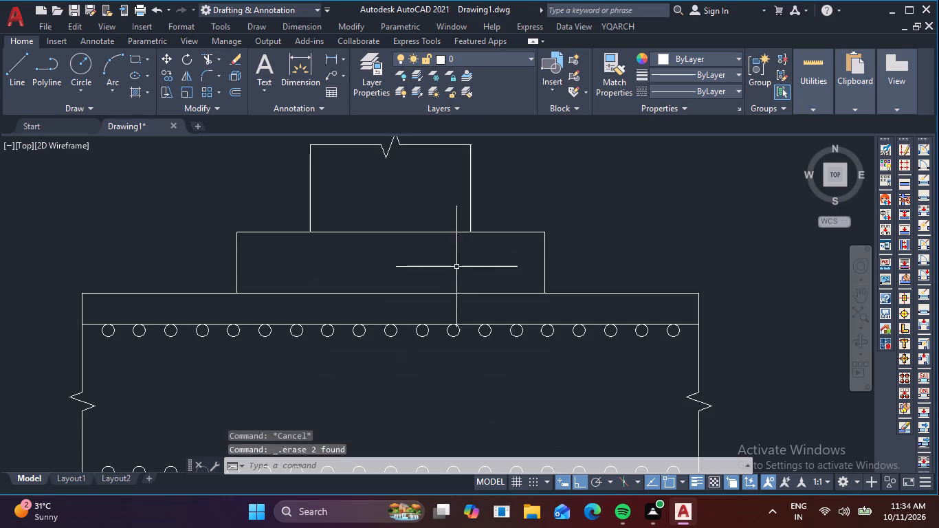
text(TR)
key(space)
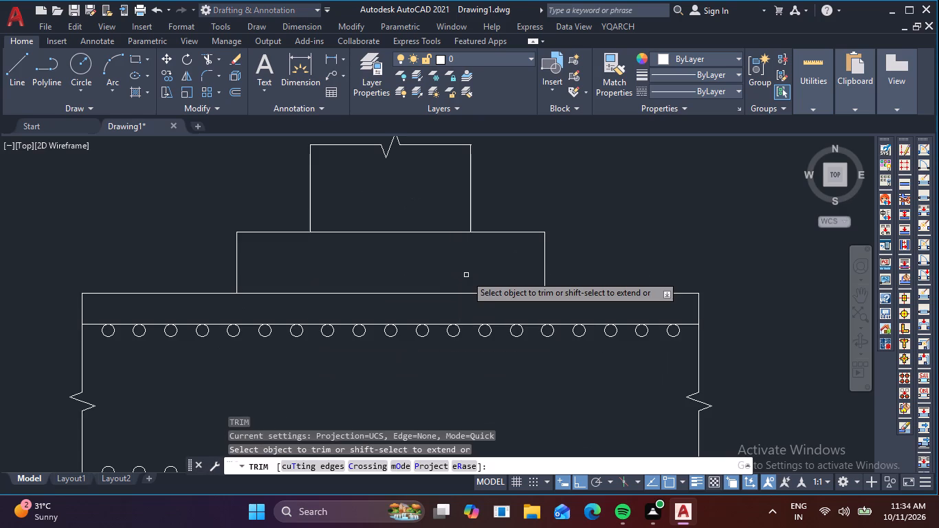
drag(427, 238, 428, 211)
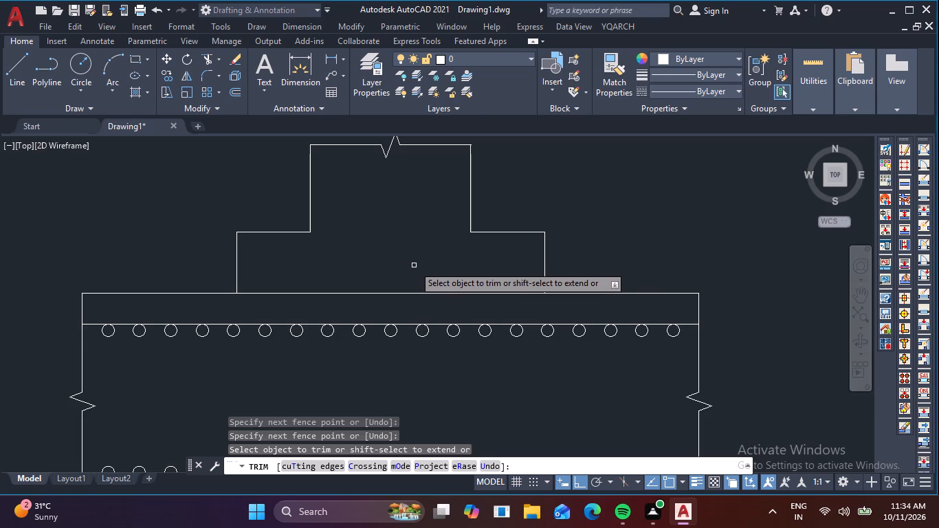
middle_drag(416, 262, 425, 222)
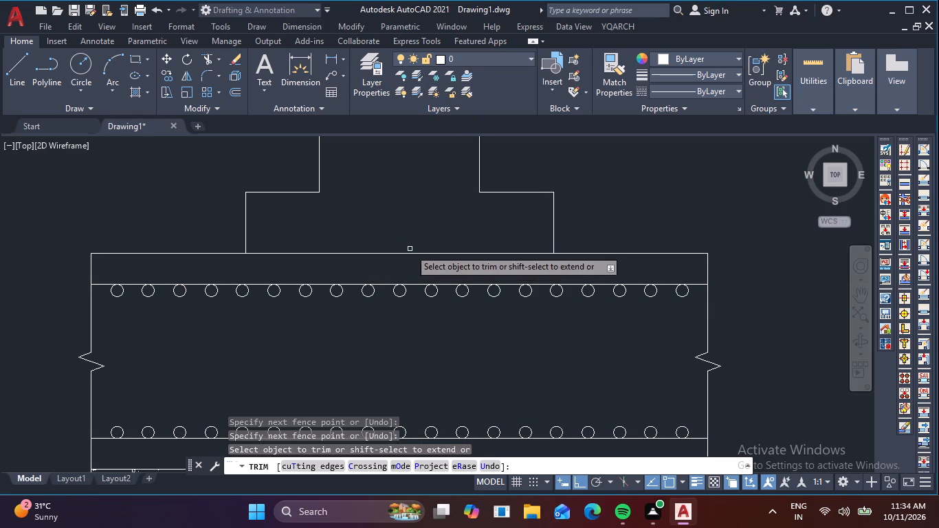
key(Escape)
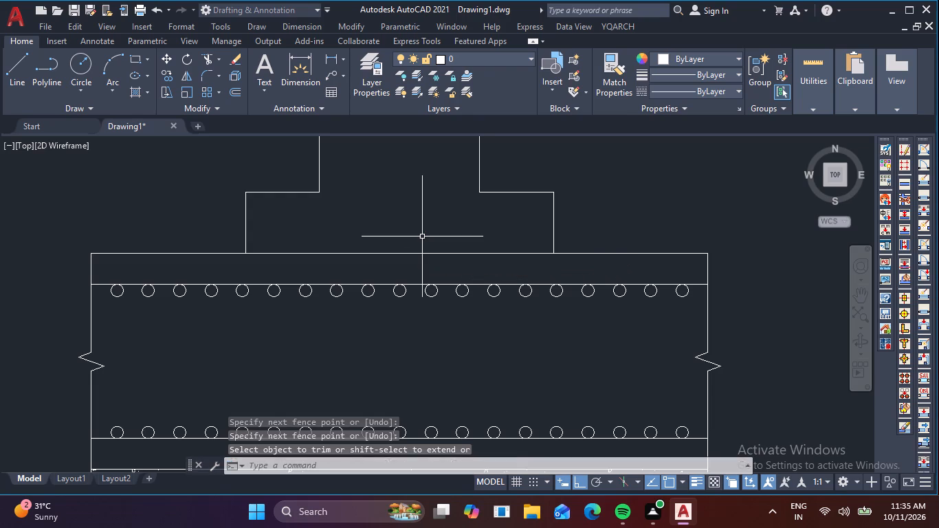
Extend the upper block's left side down to meet the detail's top edge.
key(space)
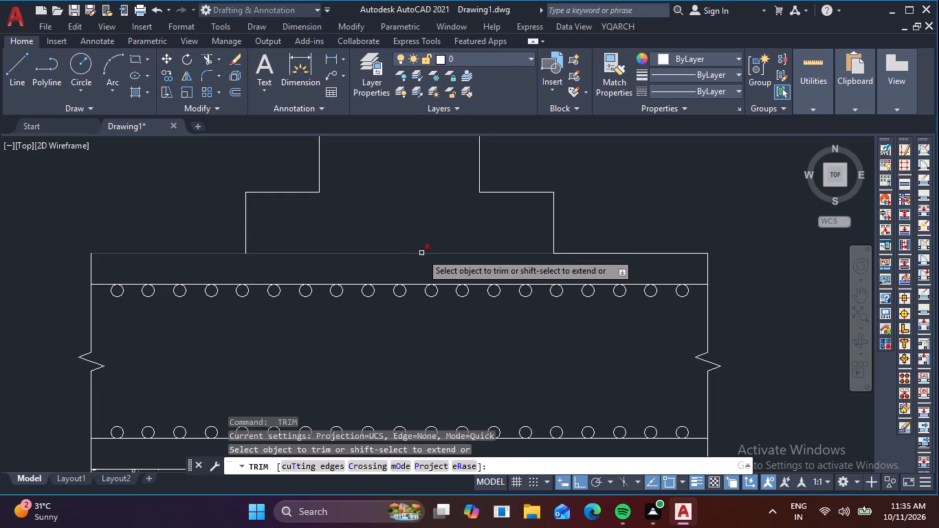
scroll(229, 237, up, 3)
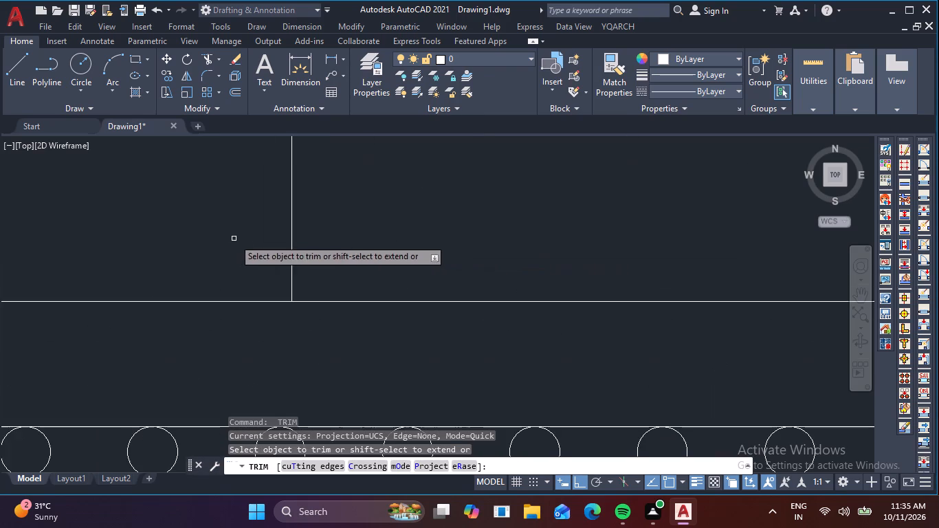
scroll(300, 283, up, 5)
middle_drag(322, 261, 443, 159)
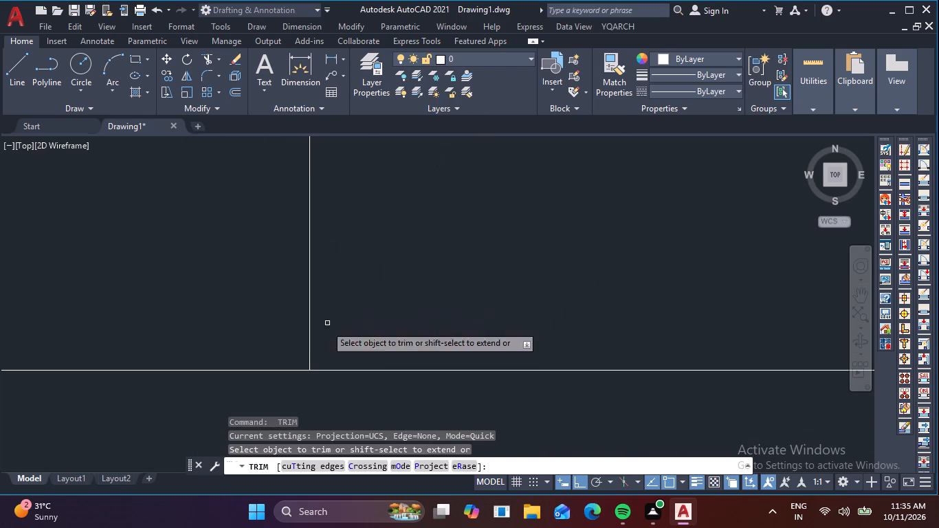
scroll(298, 399, up, 6)
middle_drag(364, 288, 258, 441)
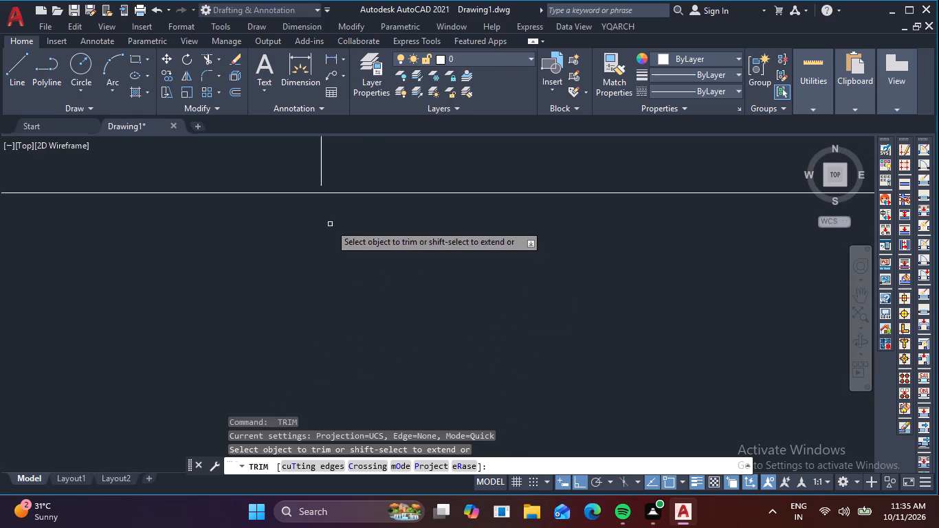
key(Escape)
text(EX)
key(space)
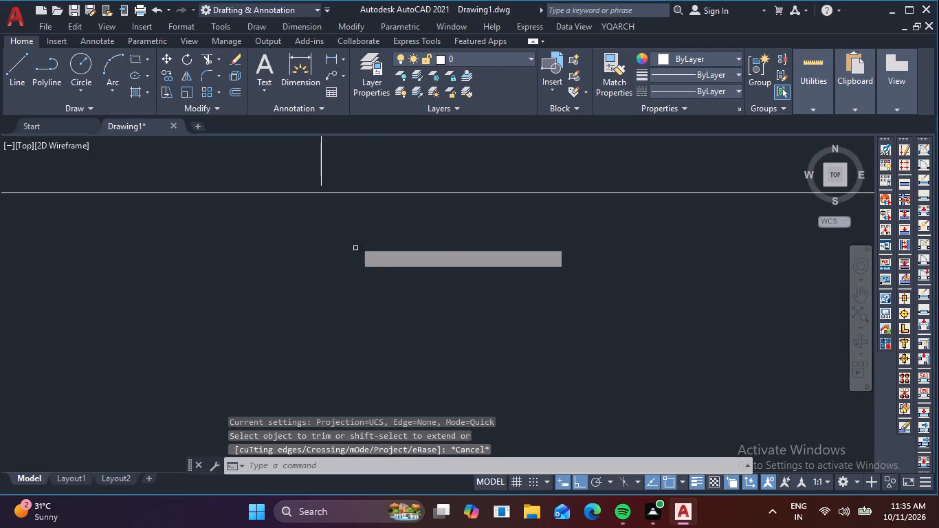
click(319, 179)
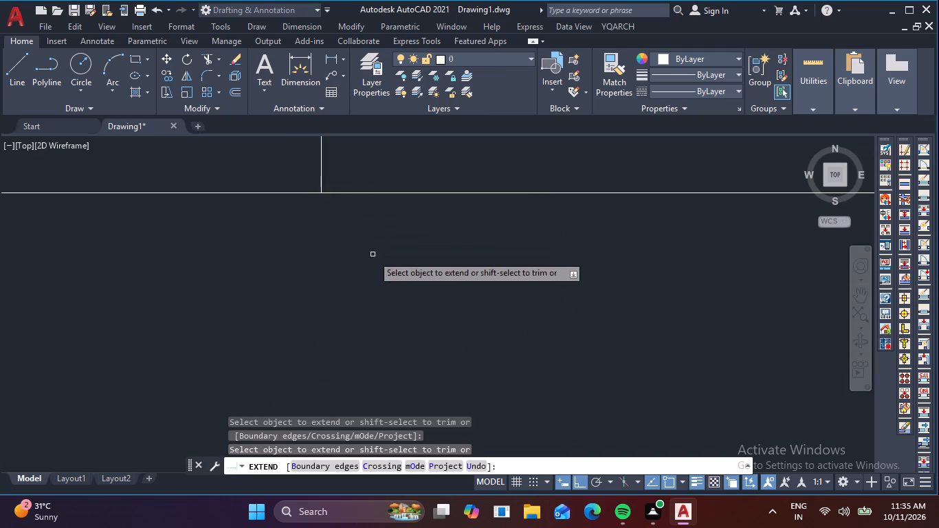
key(Escape)
Trim the detail's top edge between the upper block's left and right sides to form one continuous stepped outline.
scroll(375, 270, down, 7)
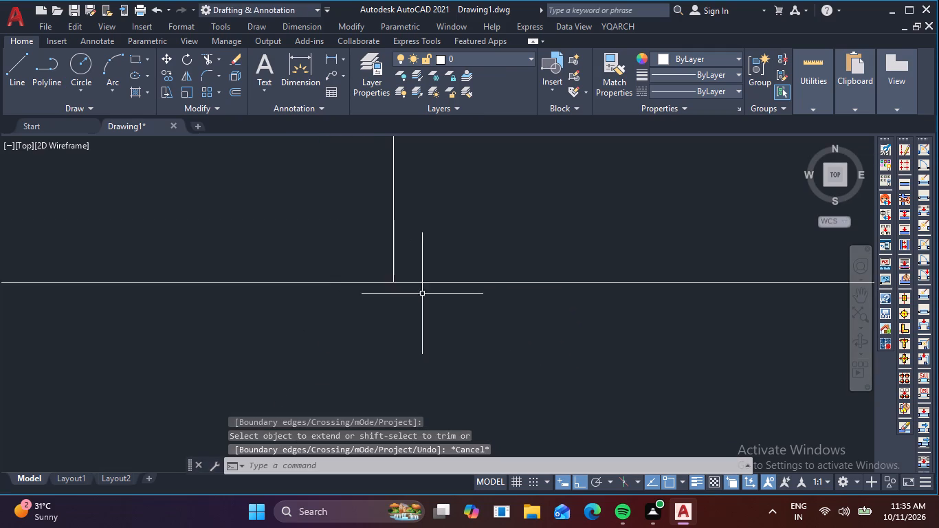
scroll(441, 299, down, 5)
middle_drag(463, 318, 102, 298)
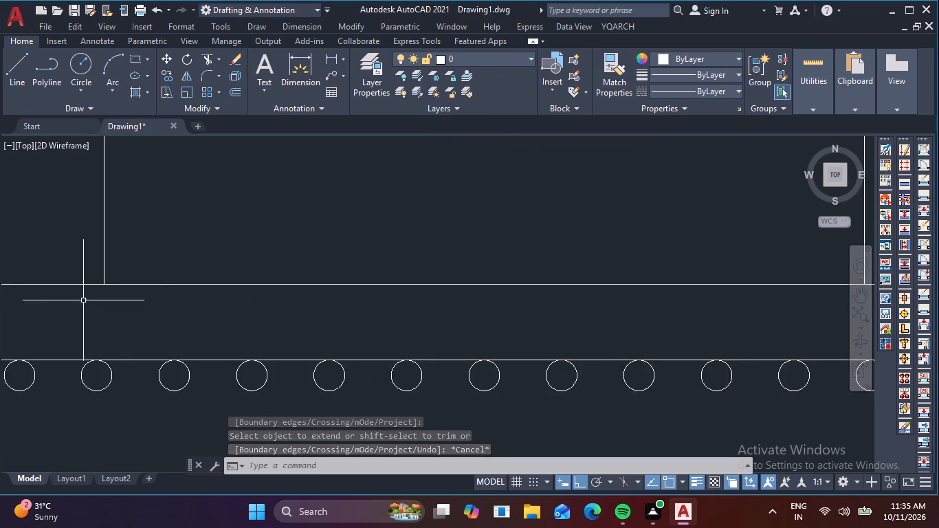
scroll(179, 313, down, 2)
key(r)
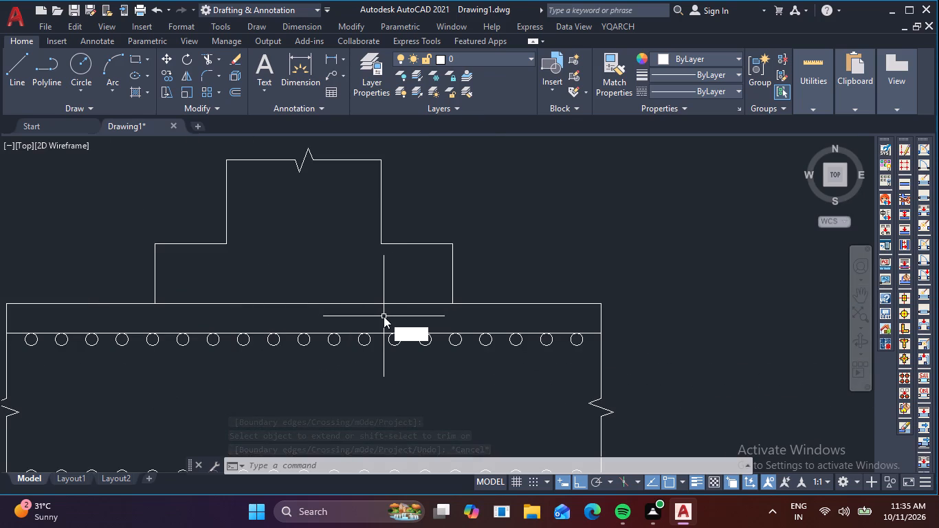
key(Escape)
text(TR)
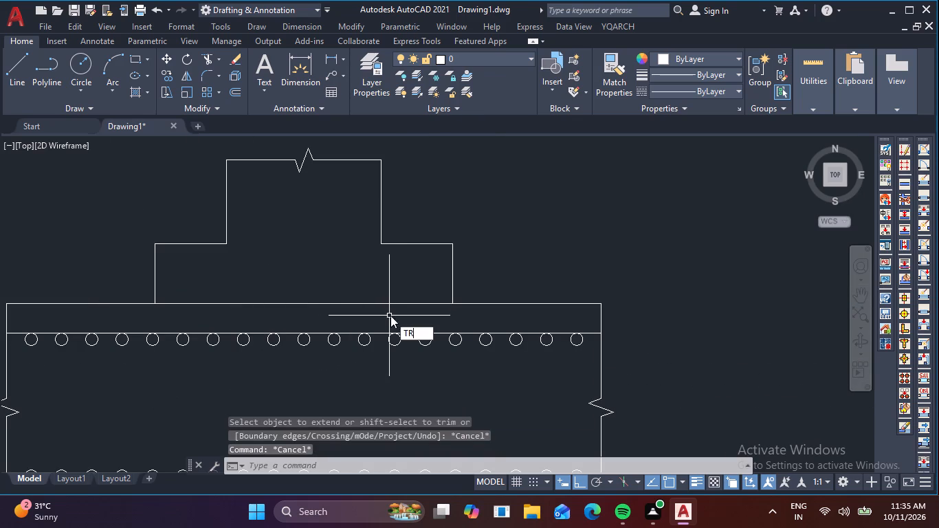
key(space)
click(338, 305)
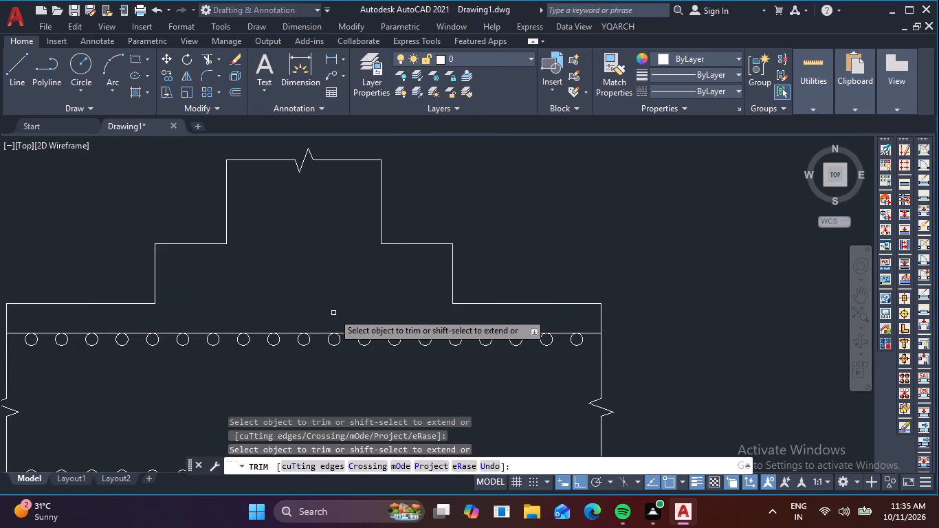
key(Escape)
key(Escape)
key(Escape)
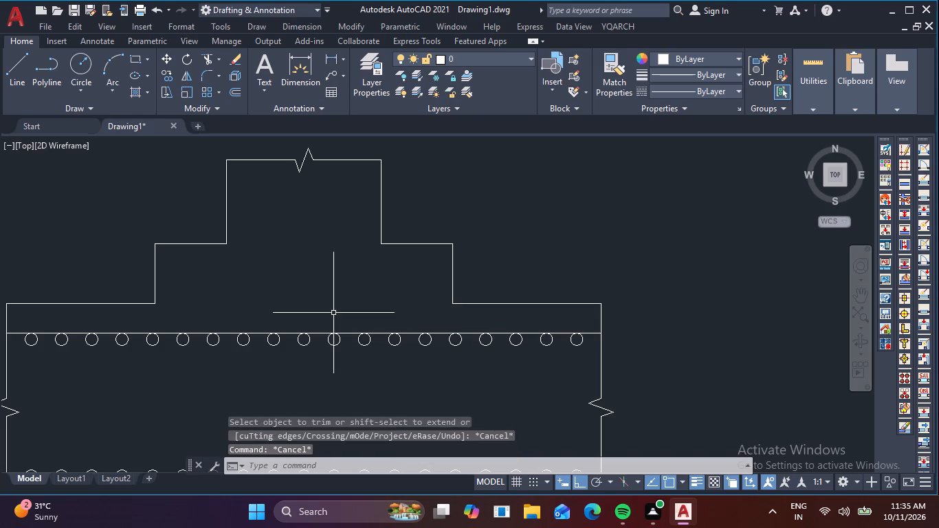
key(Escape)
key(Escape)
key(Escape)
key(Escape)
key(Escape)
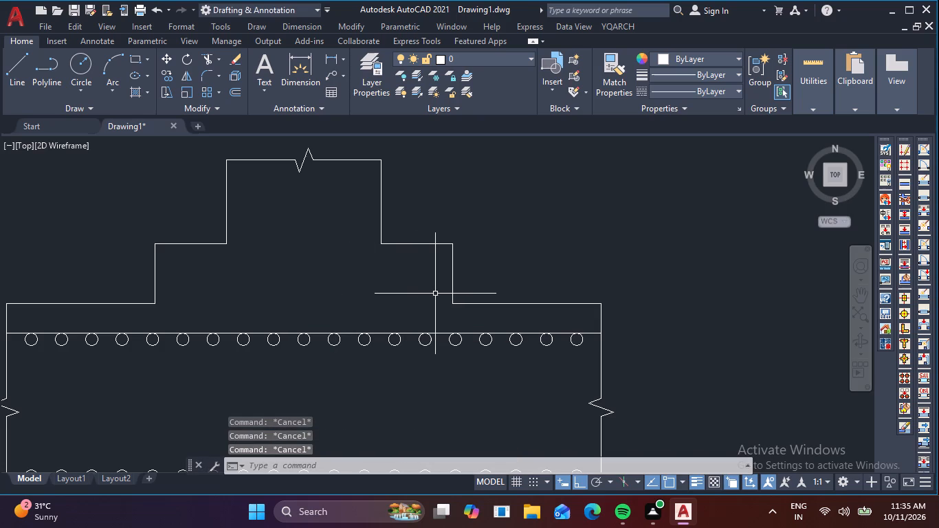
Offset the upper block's two vertical sides inward by 300.
key(o)
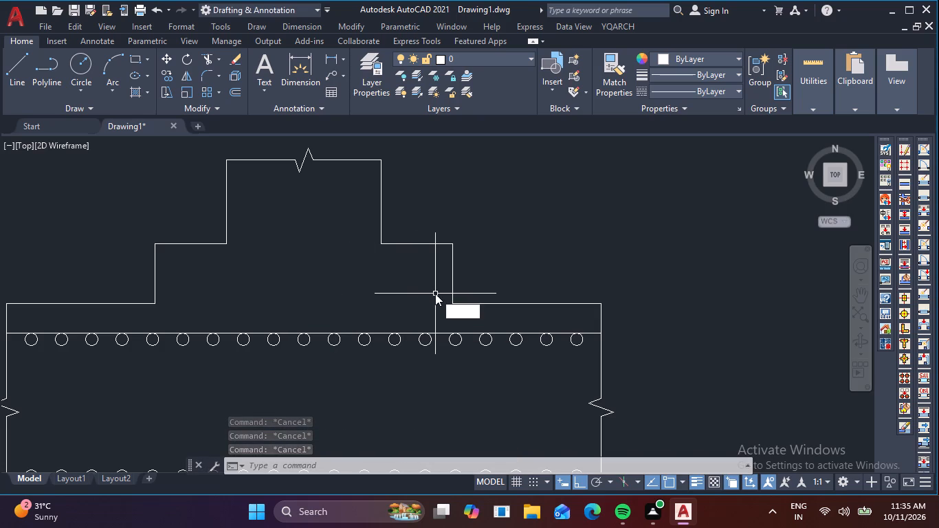
key(Return)
key(3)
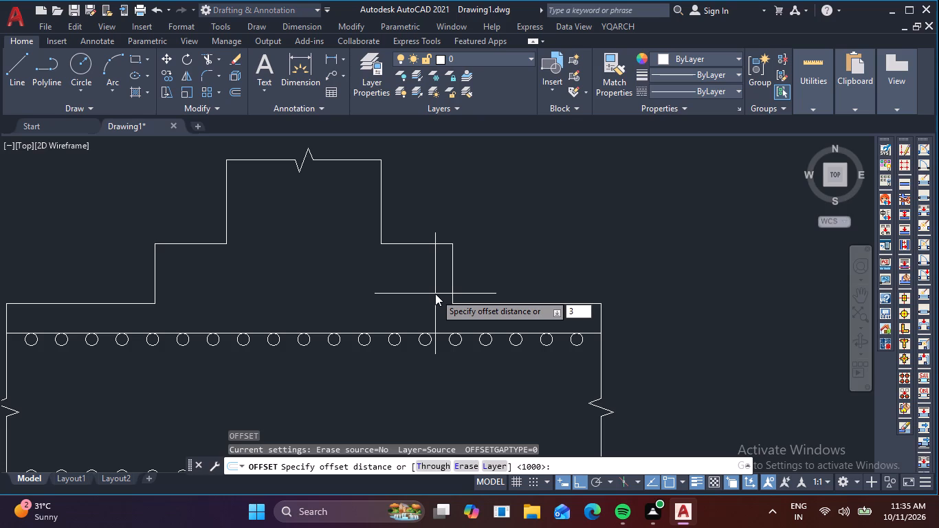
text(00)
key(Return)
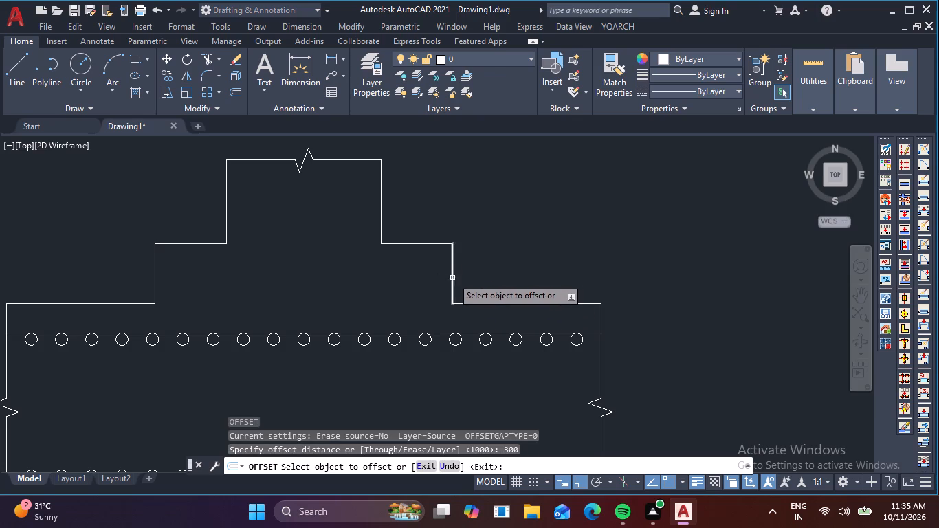
click(451, 278)
click(401, 283)
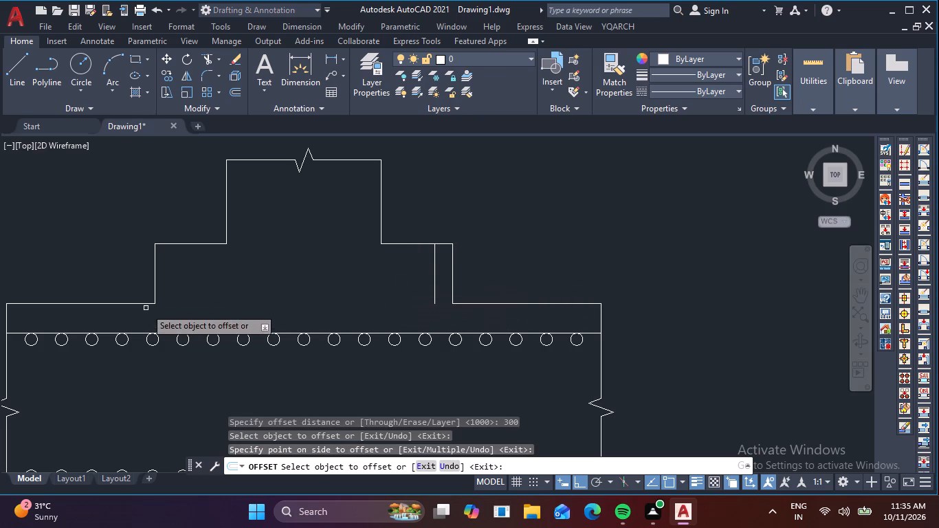
click(155, 281)
click(210, 283)
Offset the upper block's two top edge segments, either side of the column, downward by 300.
scroll(274, 272, down, 2)
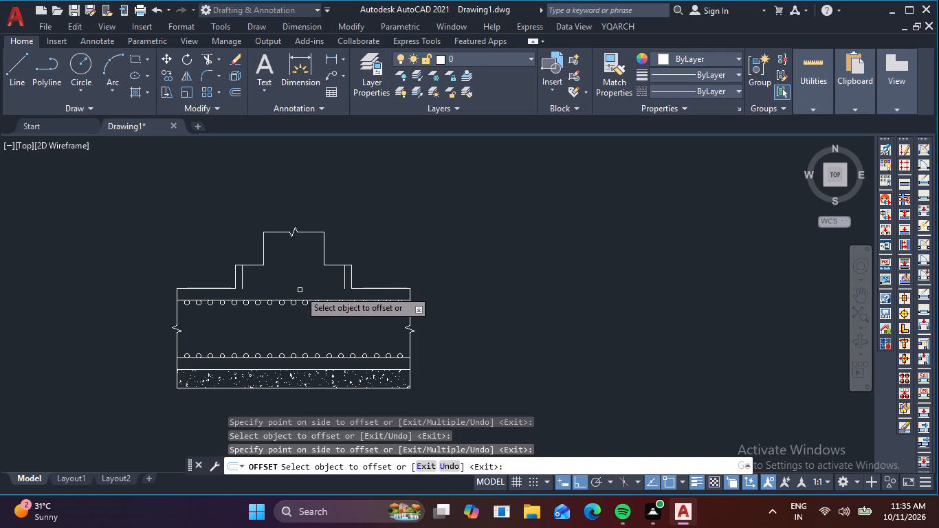
scroll(308, 294, up, 1)
middle_drag(309, 292, 398, 240)
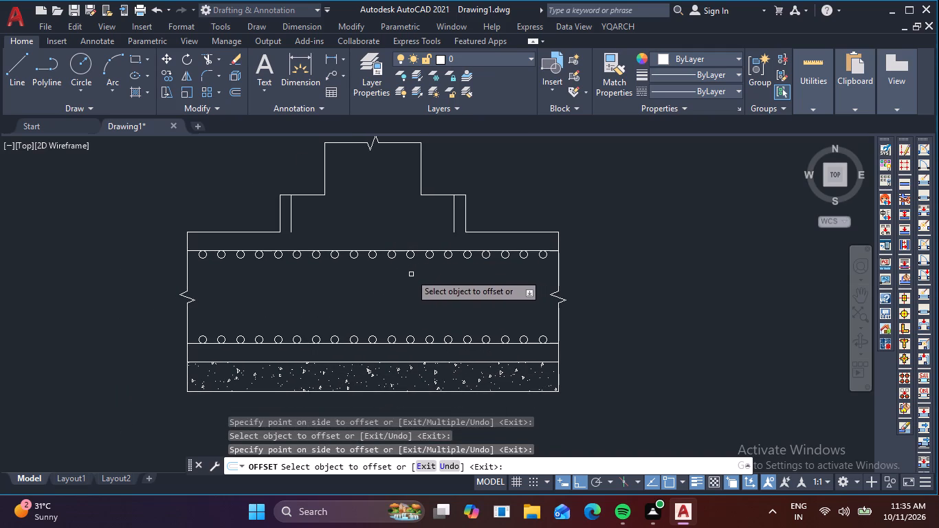
click(305, 196)
click(306, 206)
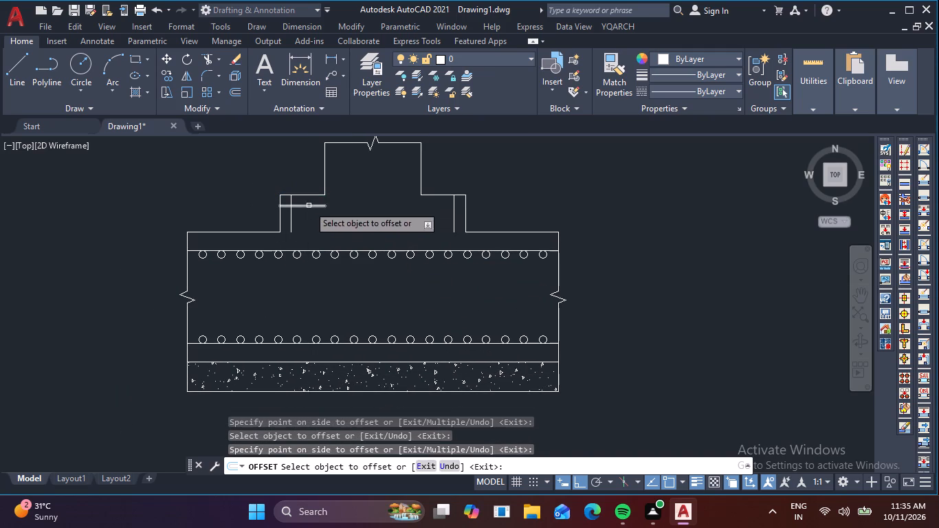
click(446, 194)
click(443, 207)
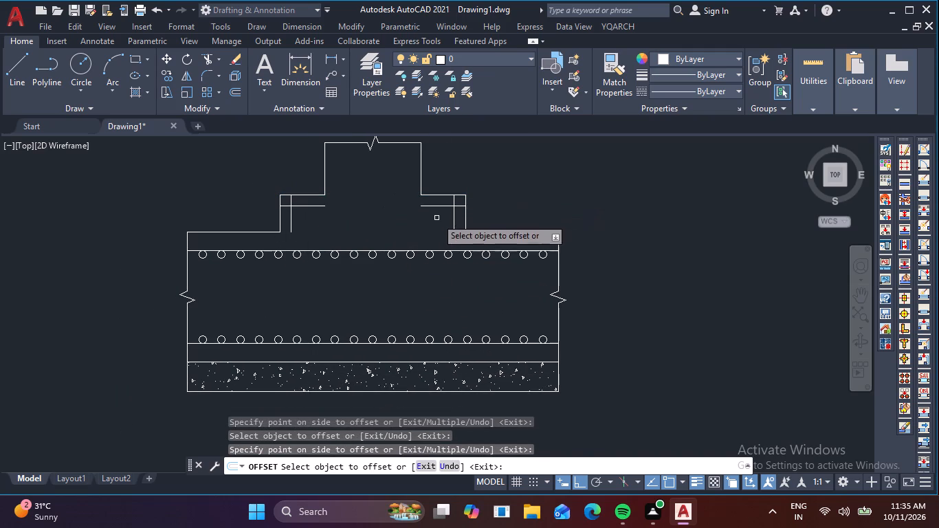
scroll(442, 214, up, 2)
key(Escape)
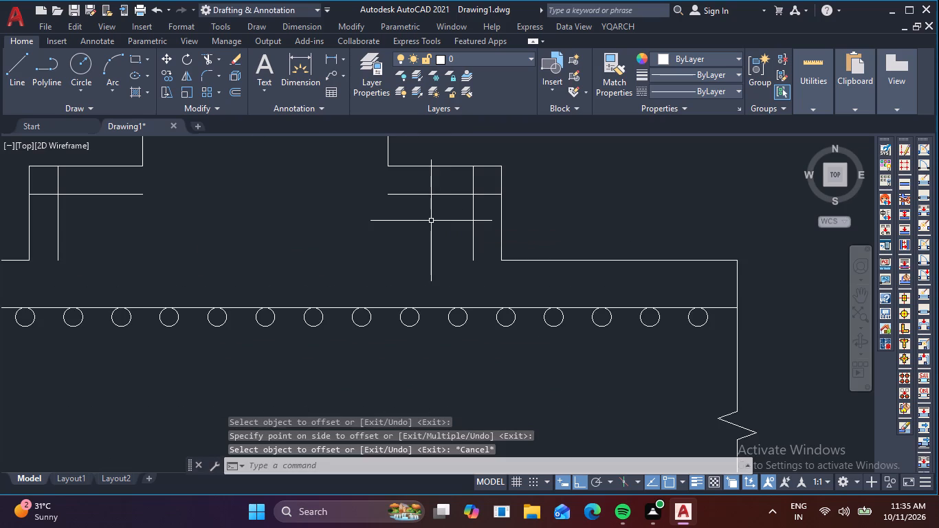
Trim the overlapping ends of the offset lines at both upper inner corners of the block.
key(t)
key(r)
key(space)
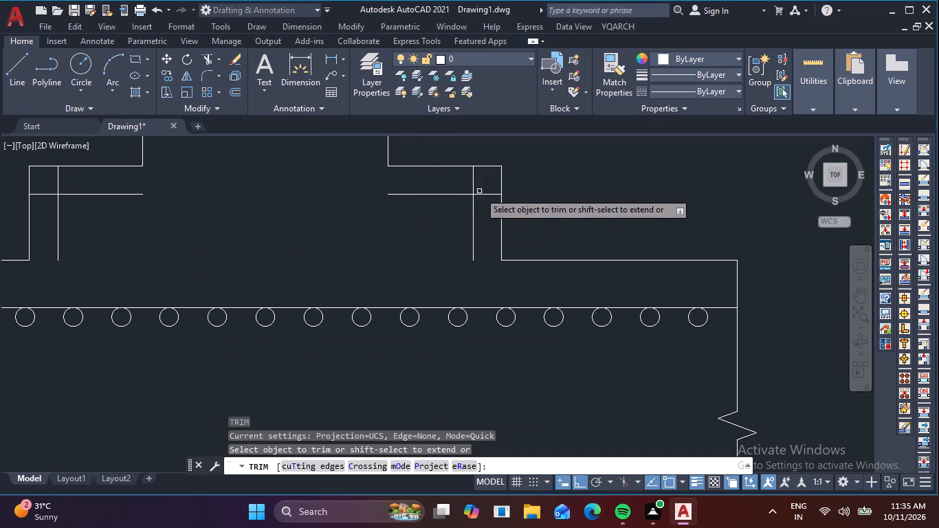
drag(489, 199, 464, 184)
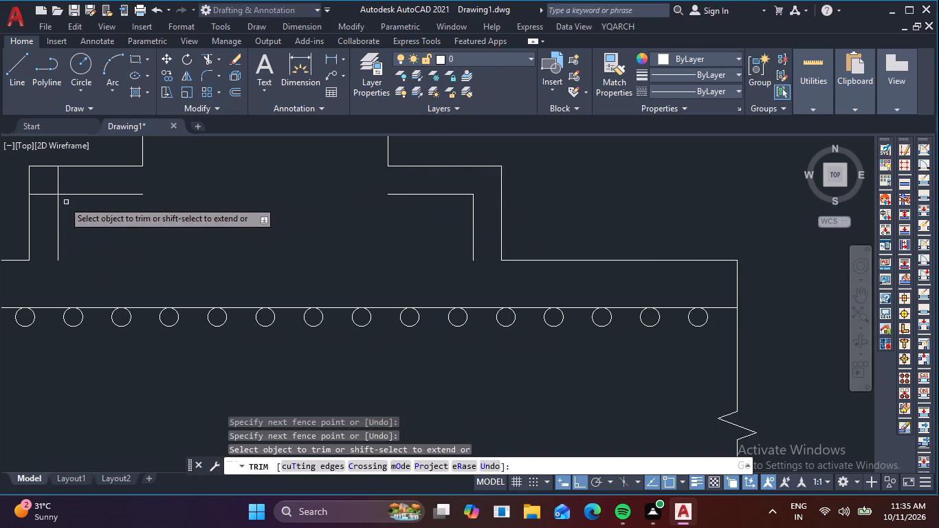
drag(51, 201, 76, 184)
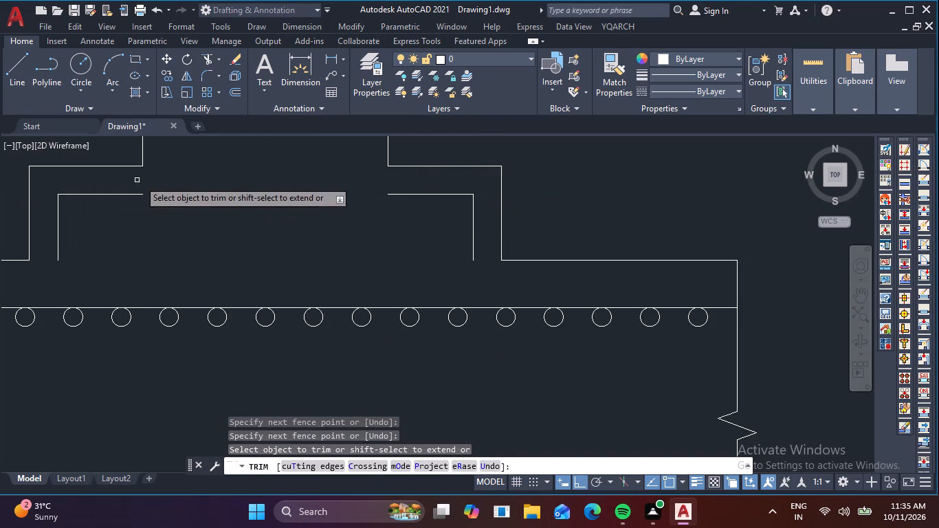
key(Escape)
key(Escape)
key(Escape)
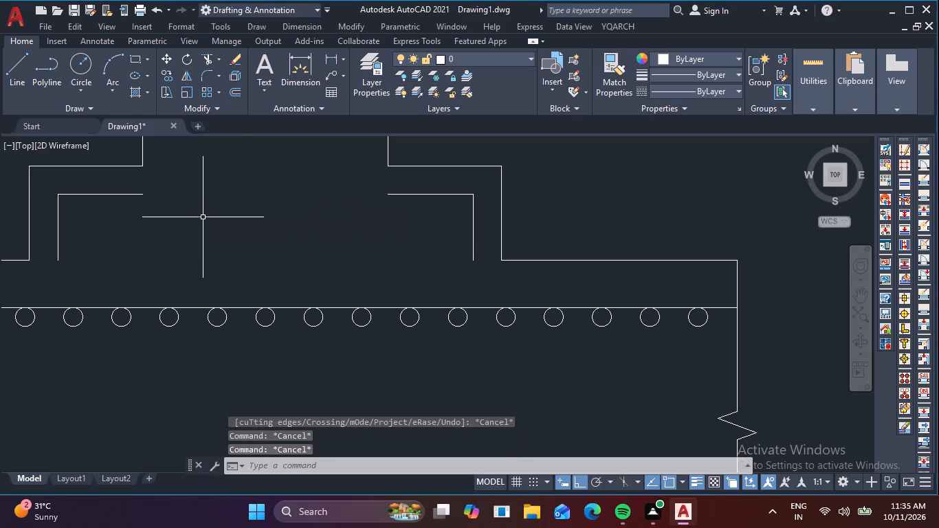
Draw a horizontal line bridging the gap between the two inner top lines beneath the column.
key(l)
key(space)
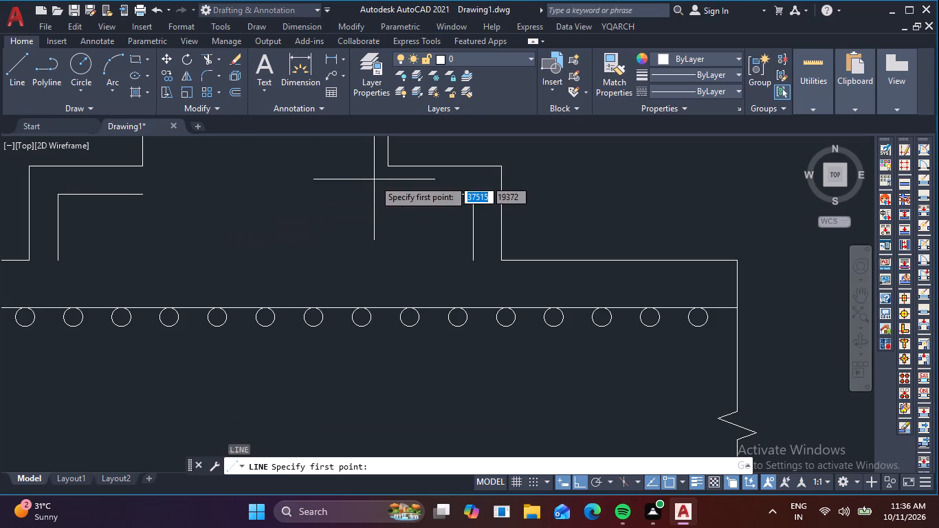
drag(391, 193, 384, 193)
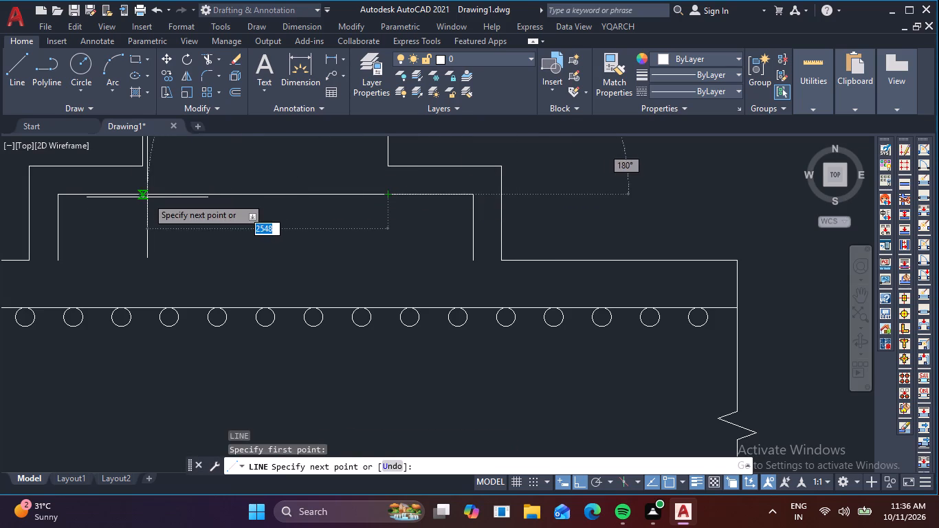
click(146, 197)
key(Escape)
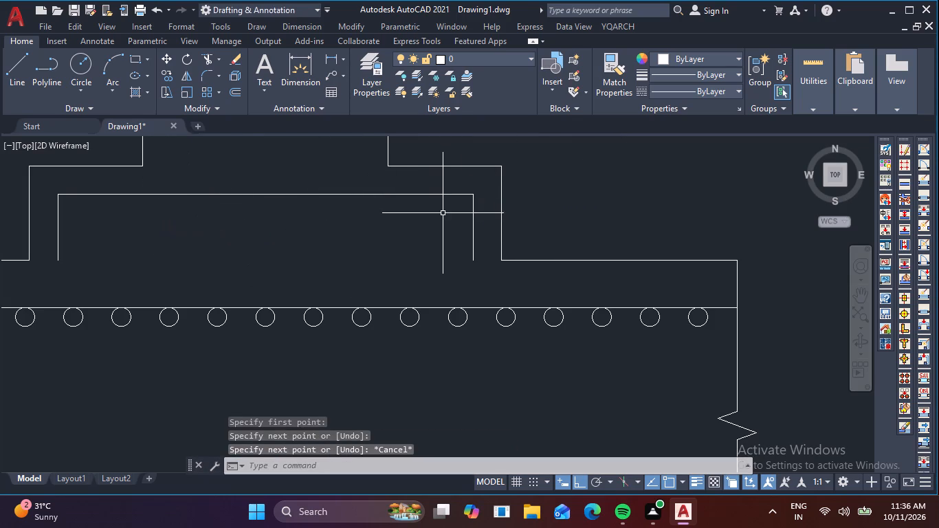
Join the three collinear inner top segments into a single line.
click(443, 214)
click(133, 186)
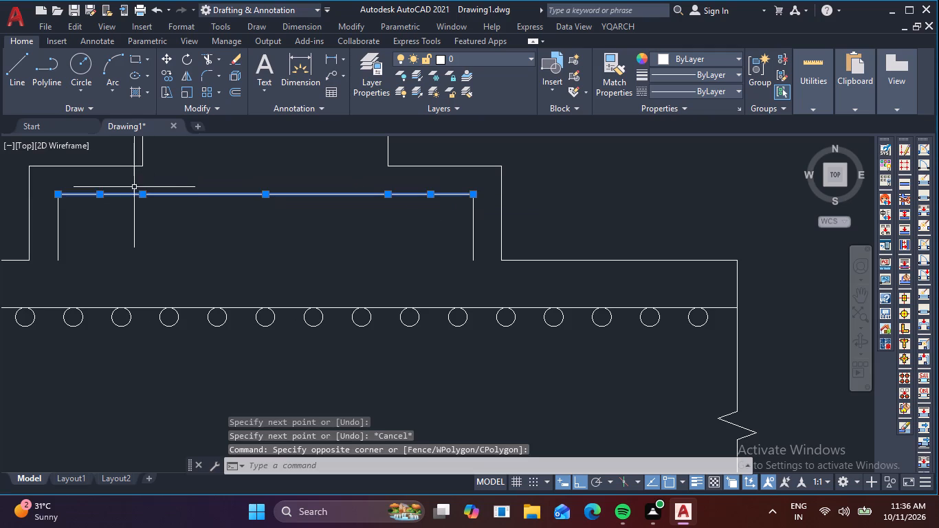
text(J)
key(space)
Fillet the right corner of the inner bar outline with a radius of 50.
scroll(285, 232, down, 1)
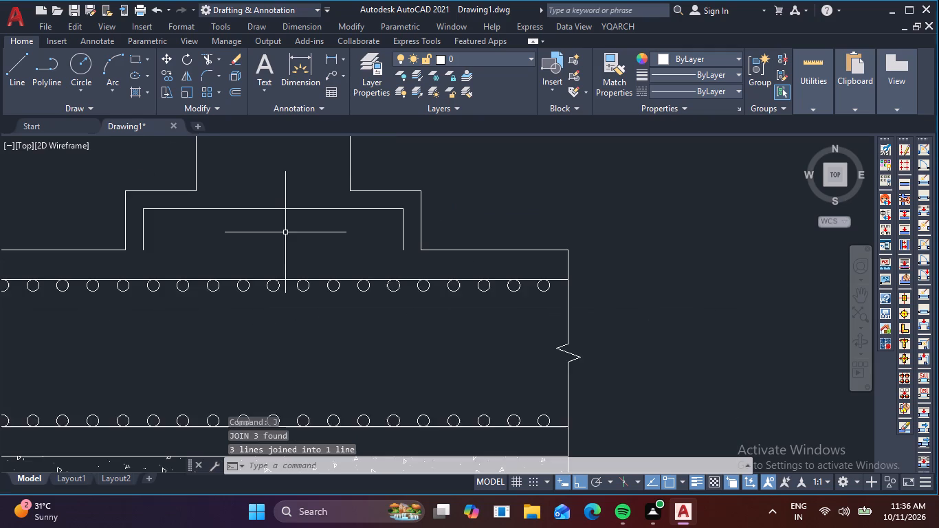
middle_drag(285, 235, 393, 186)
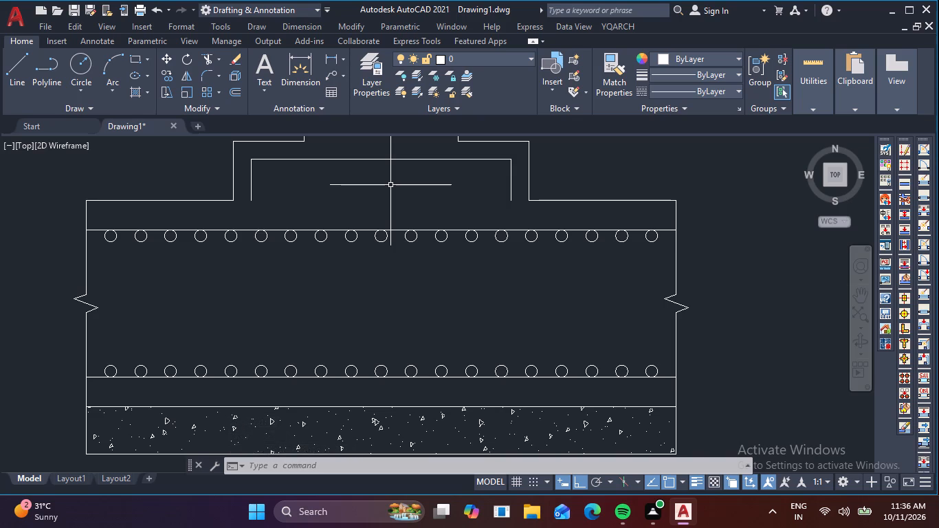
text(F)
key(space)
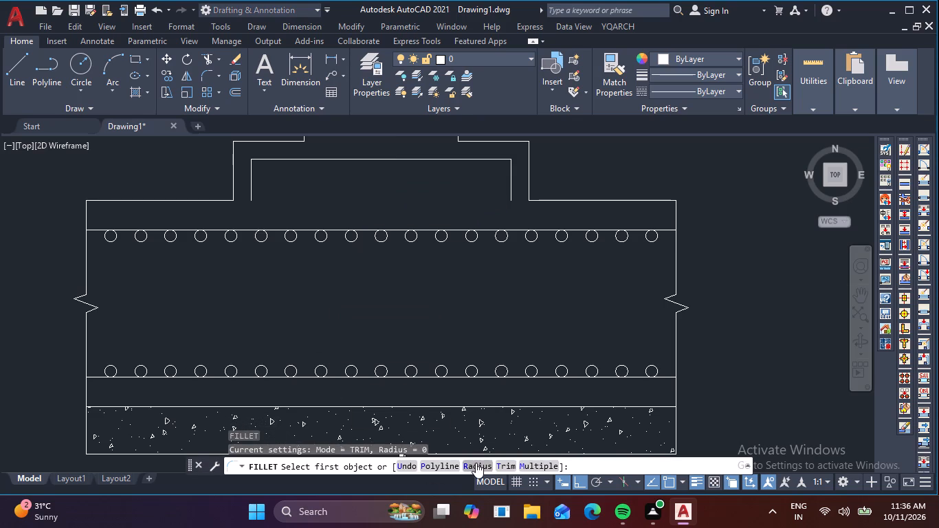
click(477, 463)
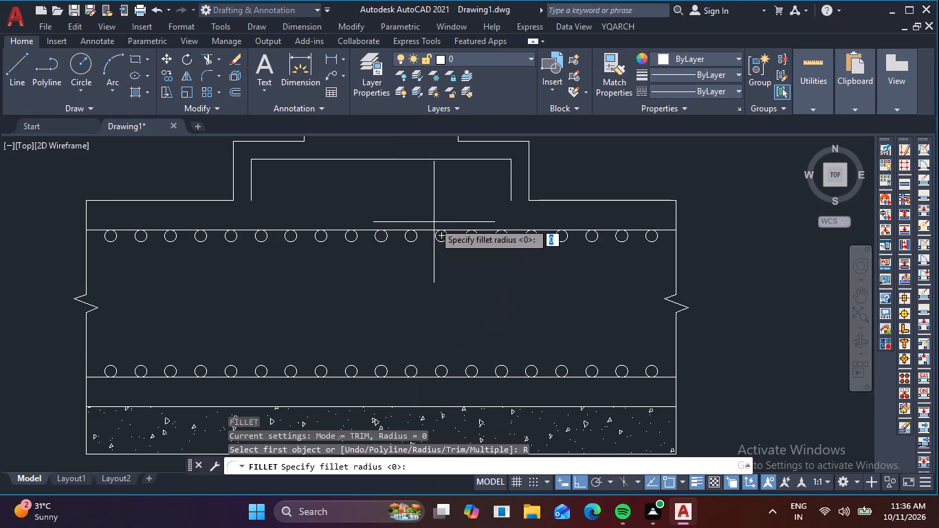
text(50)
key(Return)
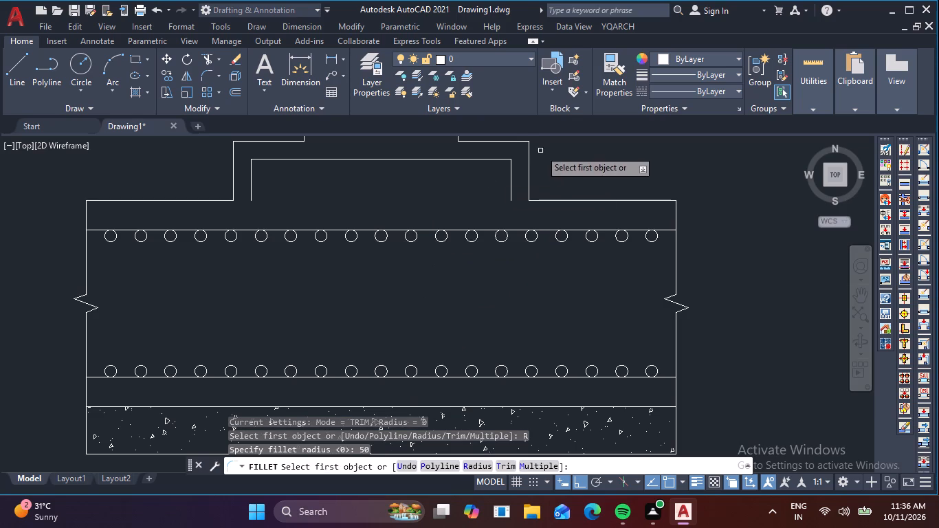
scroll(524, 167, up, 3)
middle_drag(453, 199, 464, 287)
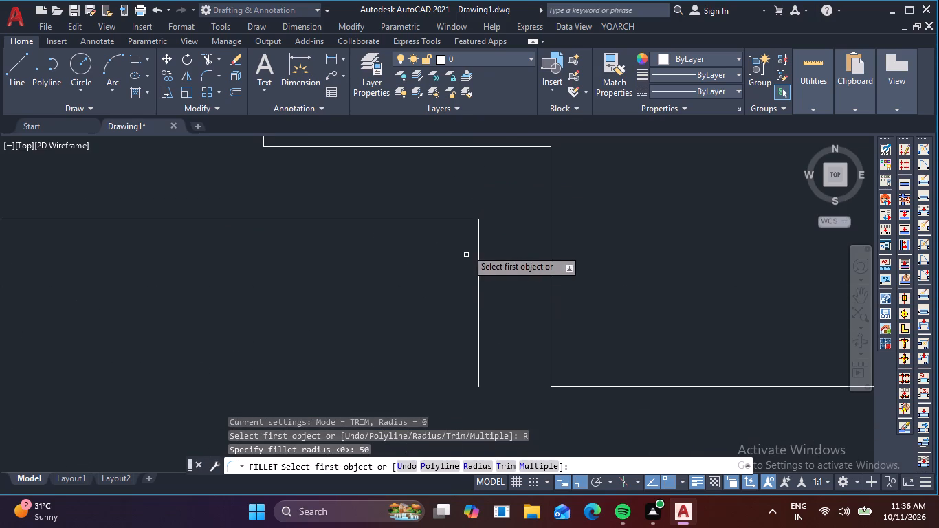
click(458, 219)
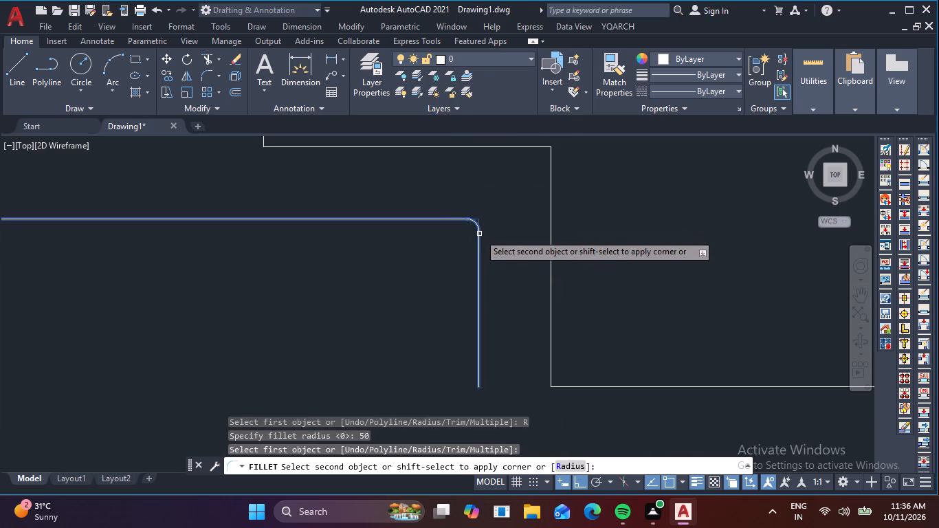
click(479, 234)
Fillet the left corner of the inner bar outline with the same radius of 50.
scroll(401, 256, down, 2)
middle_drag(346, 270, 540, 244)
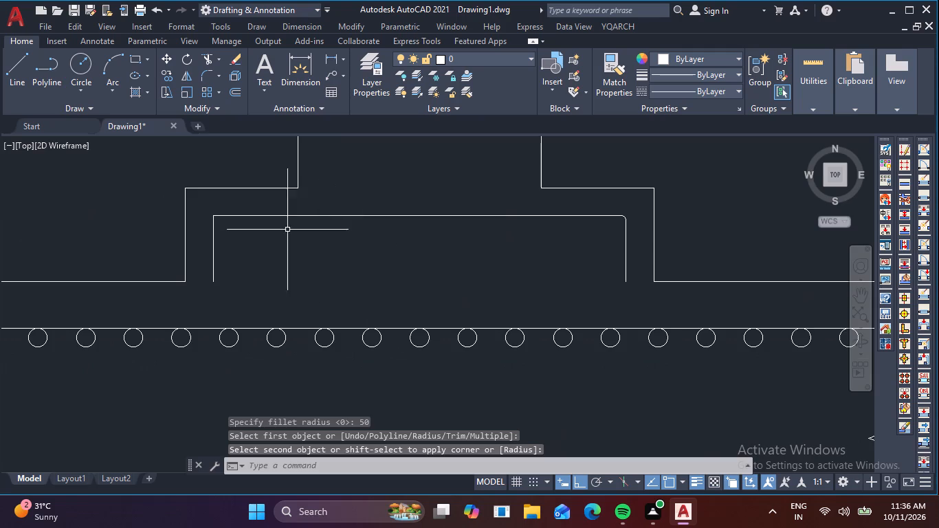
scroll(259, 221, up, 2)
click(167, 210)
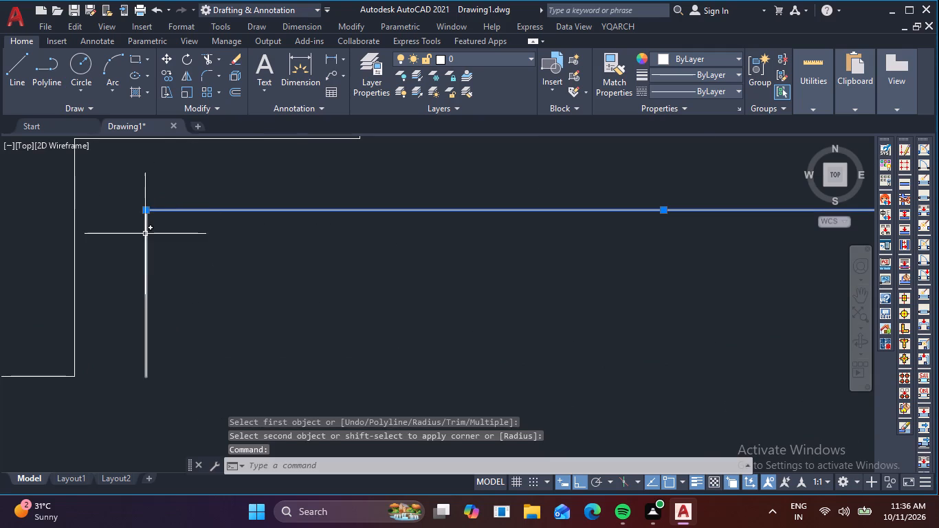
click(145, 234)
key(Escape)
key(space)
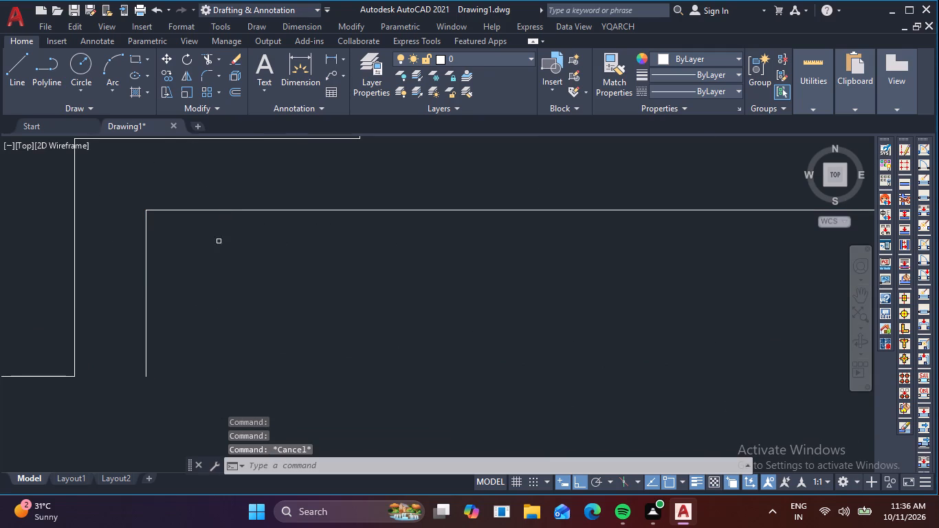
click(176, 210)
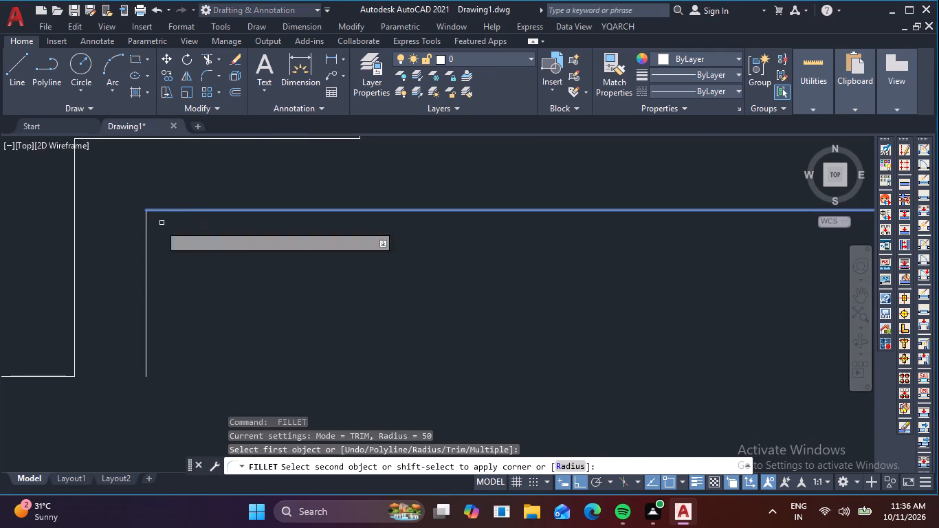
click(146, 232)
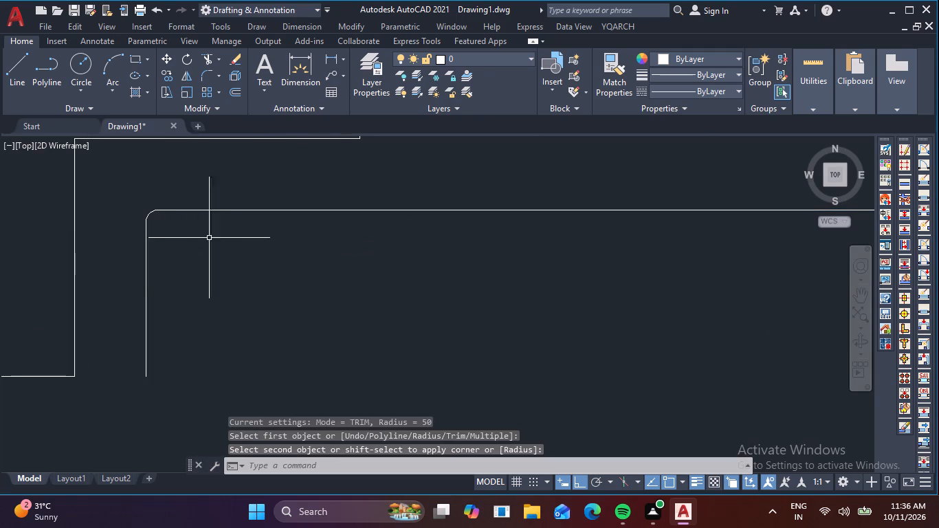
scroll(223, 238, down, 2)
key(Escape)
Copy one bar circle from the upper bar row into the left corner of the inner bar outline.
scroll(265, 204, down, 3)
middle_drag(341, 188, 338, 247)
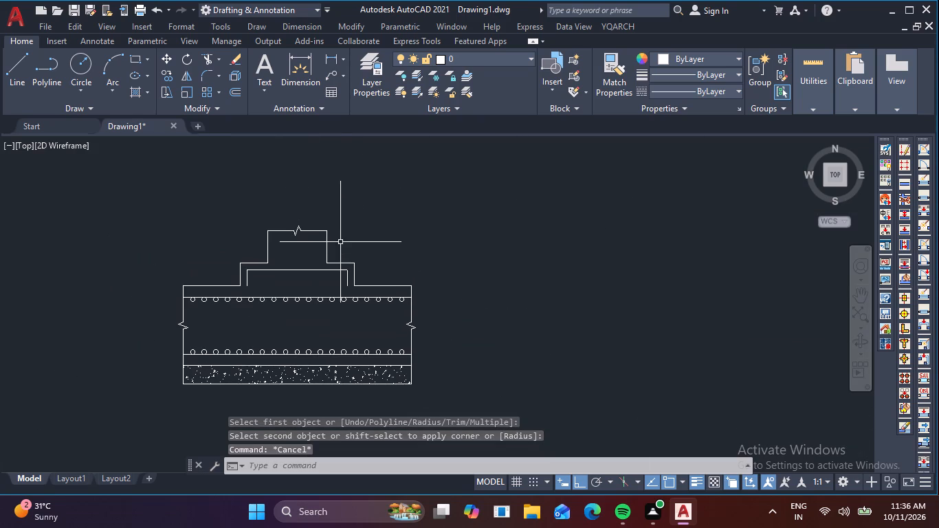
scroll(303, 334, up, 1)
middle_drag(305, 334, 318, 298)
scroll(318, 293, up, 3)
middle_drag(313, 222, 321, 248)
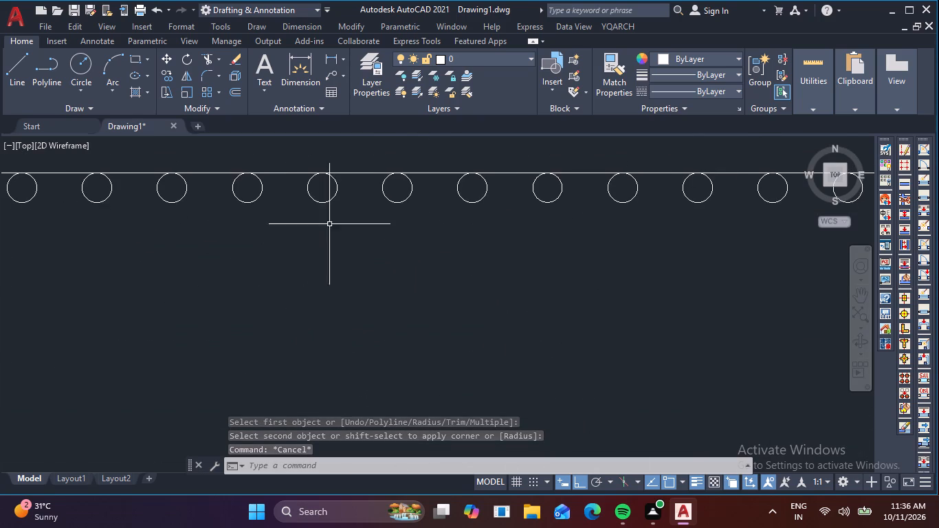
click(333, 208)
click(309, 201)
text(CO)
key(space)
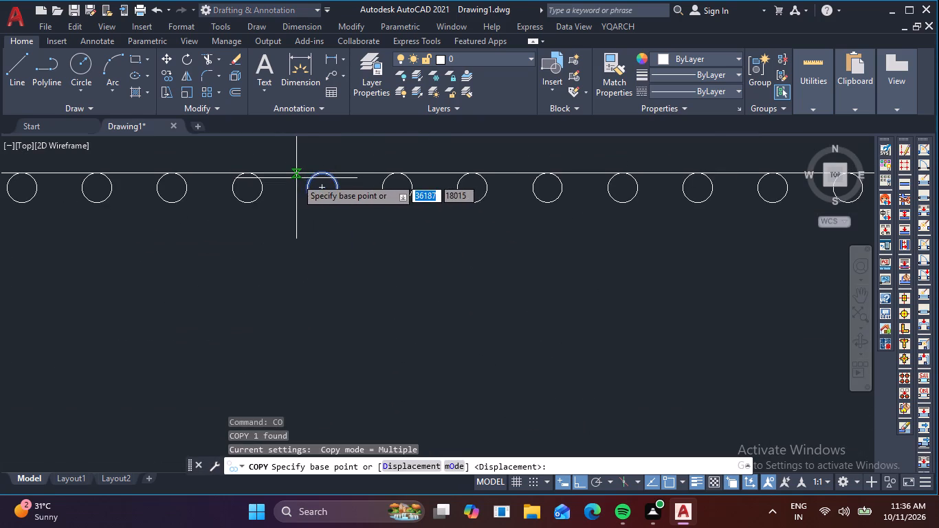
scroll(324, 162, up, 3)
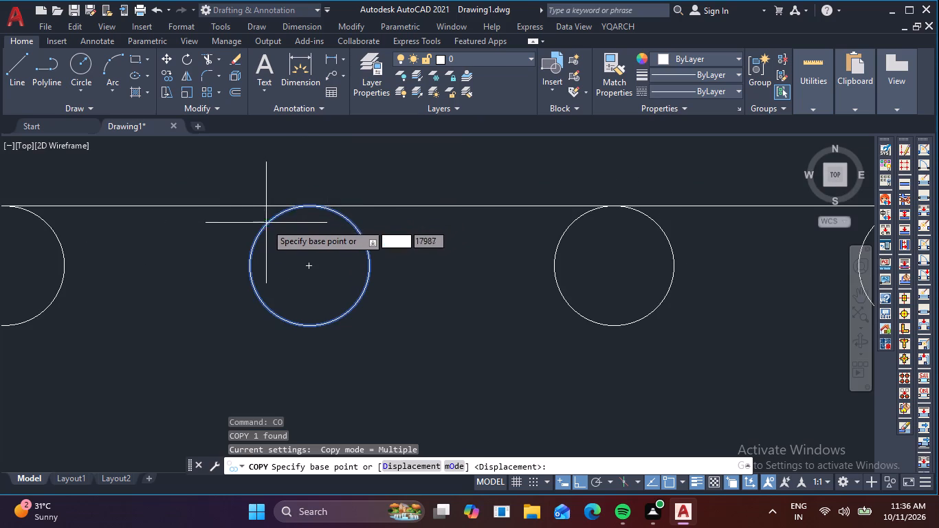
click(269, 221)
scroll(275, 164, down, 3)
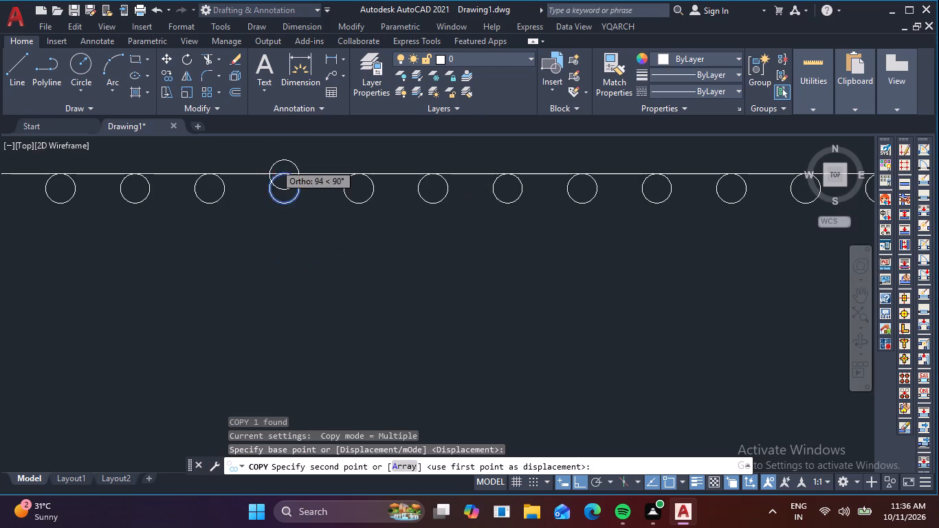
middle_drag(285, 146, 367, 322)
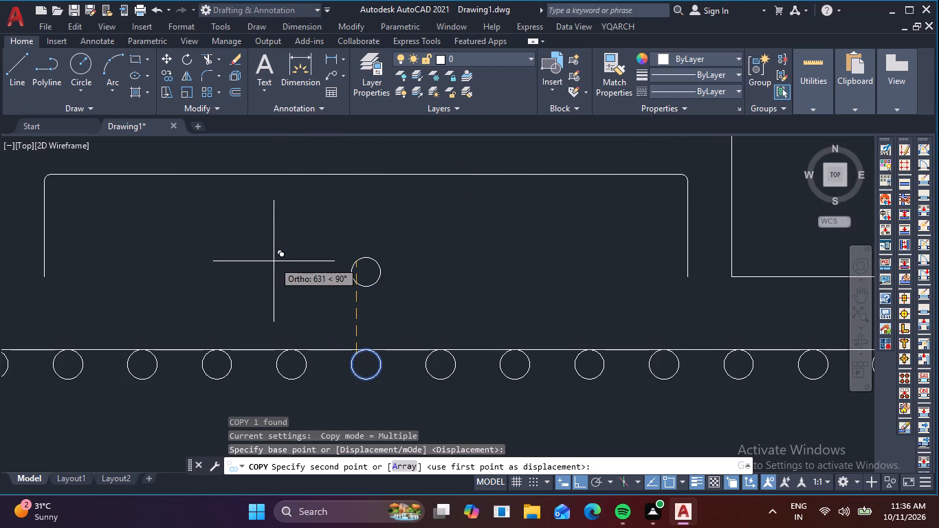
key(F8)
middle_drag(168, 225, 227, 265)
scroll(229, 266, up, 1)
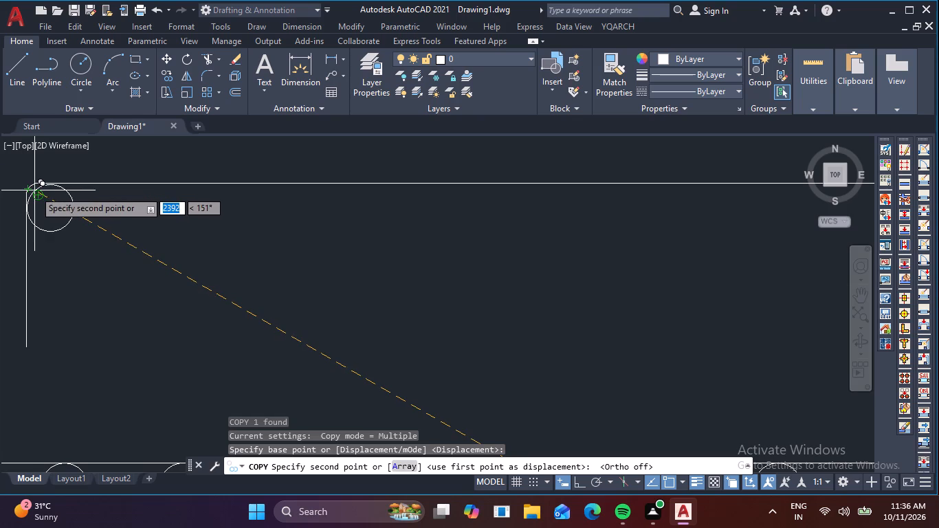
scroll(35, 192, up, 2)
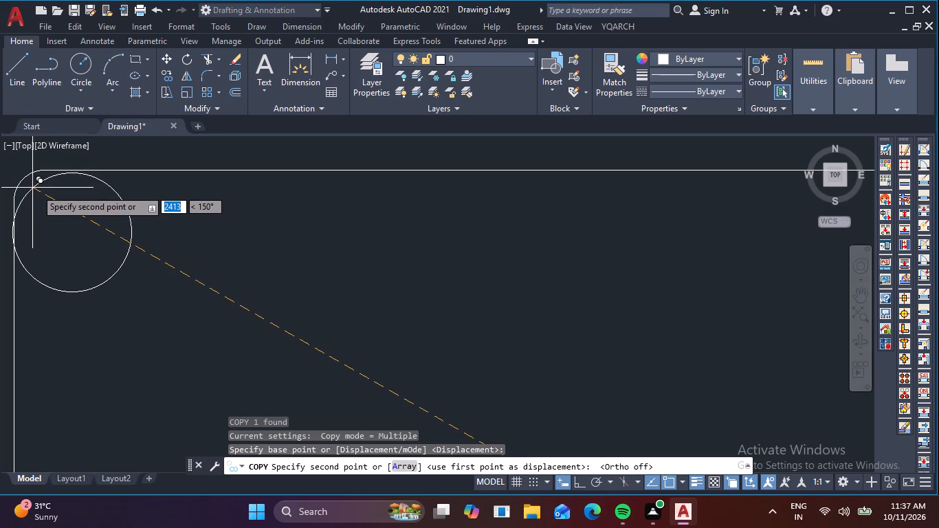
click(38, 190)
key(Escape)
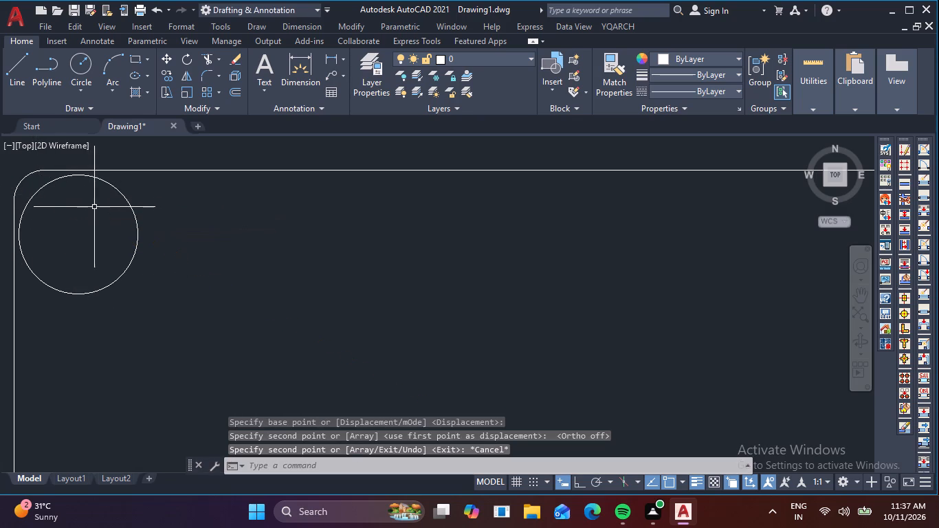
Move the copied corner circle vertically up so its top quadrant touches the inner bar's top line.
scroll(108, 205, up, 1)
scroll(148, 214, down, 1)
middle_drag(148, 214, 221, 245)
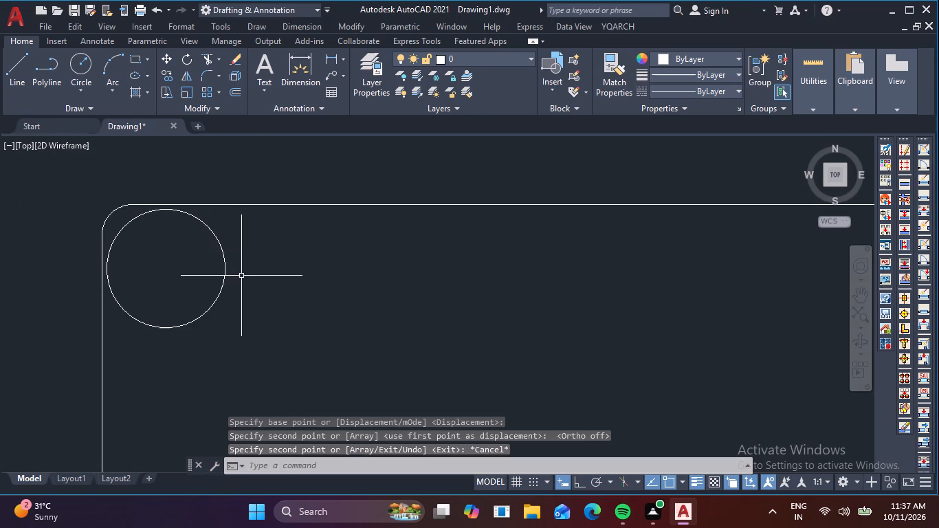
key(F8)
drag(236, 292, 214, 285)
click(200, 275)
key(m)
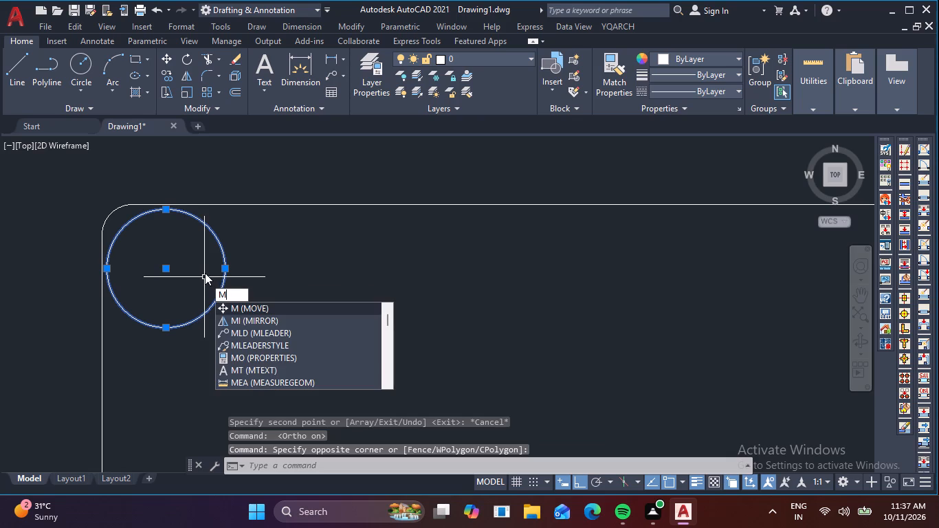
key(Return)
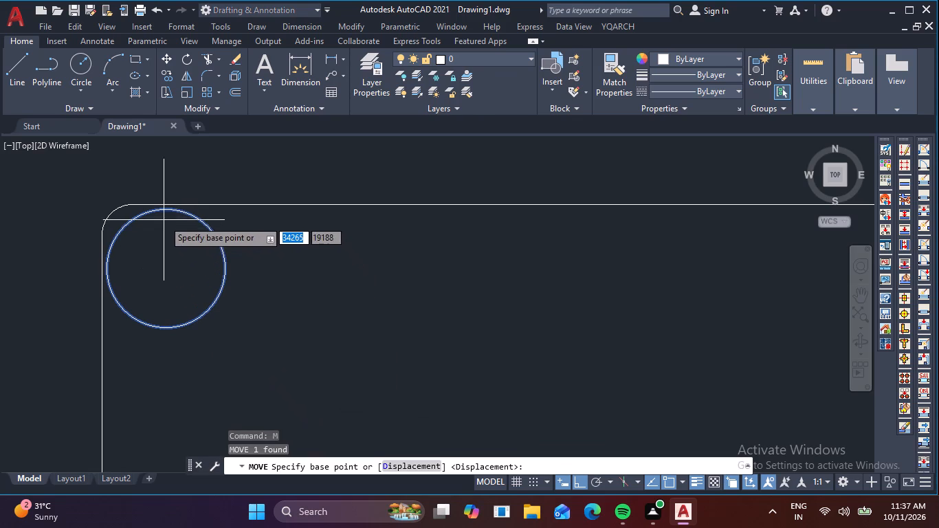
click(166, 206)
click(167, 204)
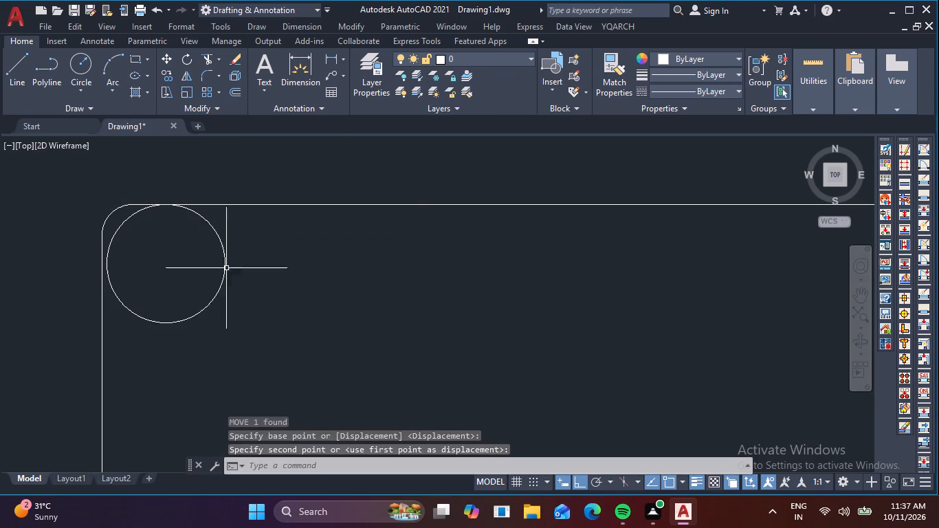
Move the corner circle horizontally so its left quadrant touches the inner bar's left leg.
drag(251, 276, 234, 273)
click(208, 256)
key(m)
key(space)
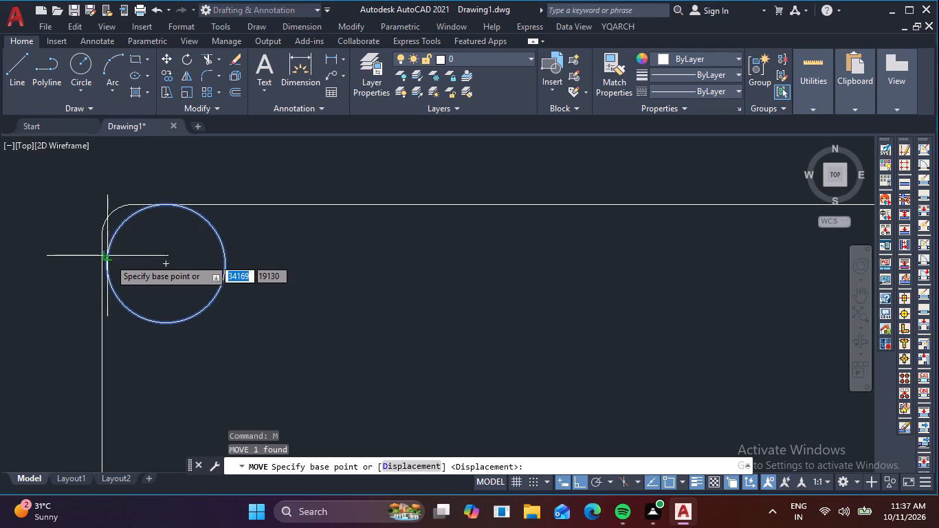
scroll(109, 258, up, 3)
middle_drag(153, 273, 241, 255)
scroll(186, 272, down, 1)
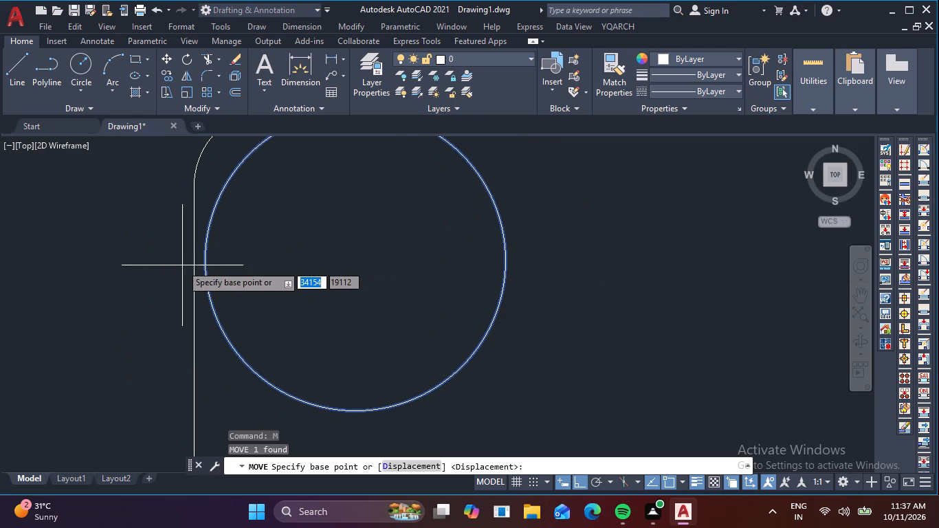
click(201, 261)
click(197, 261)
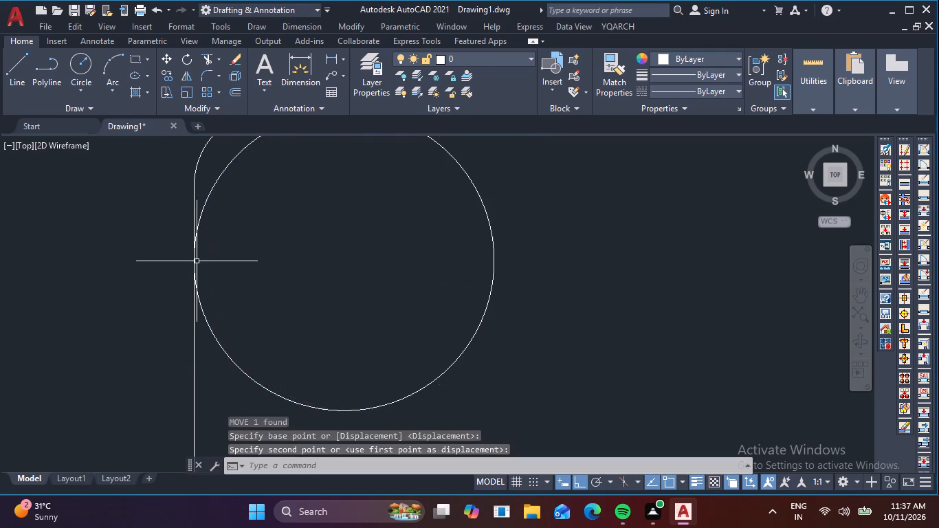
Trim away the left corner fillet arc and the line ends that project beyond the bar circle.
scroll(247, 245, down, 1)
middle_drag(253, 246, 267, 273)
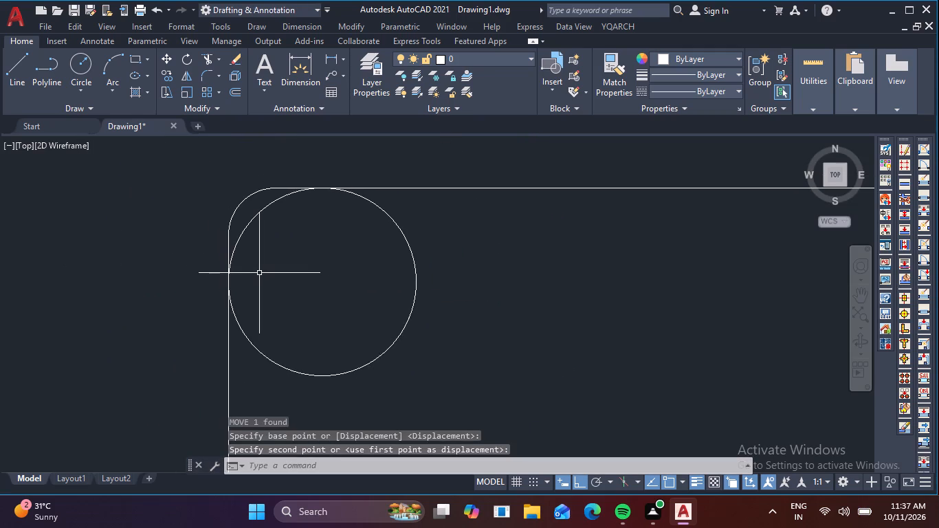
key(Escape)
key(t)
key(r)
key(space)
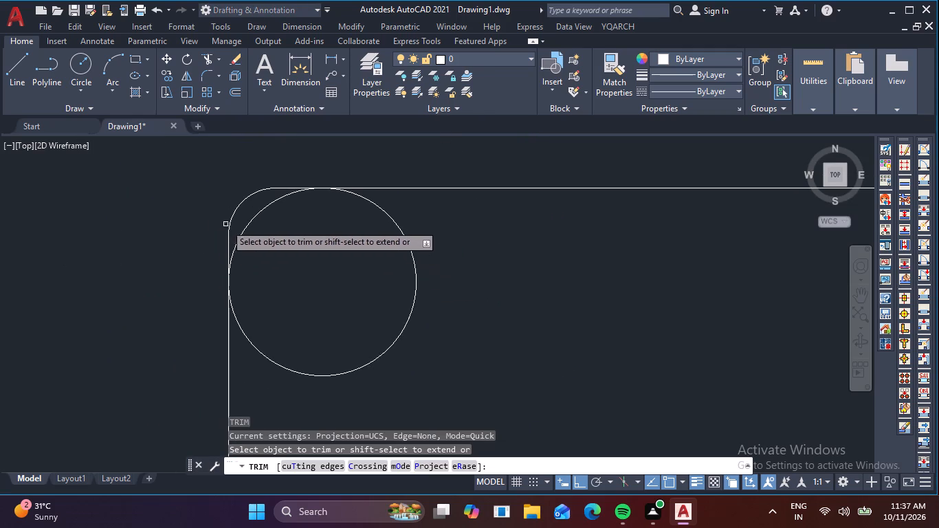
click(230, 221)
click(281, 188)
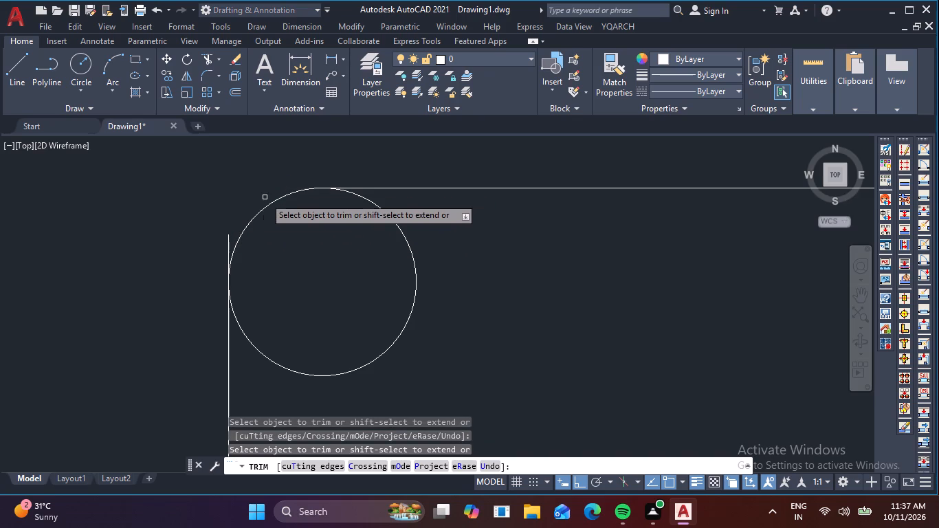
click(228, 236)
scroll(269, 237, down, 2)
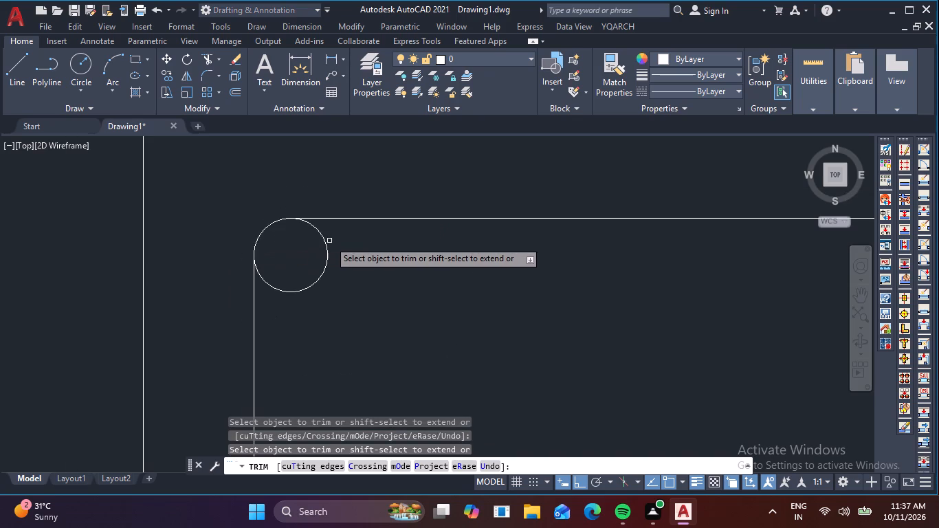
scroll(350, 256, down, 4)
middle_drag(406, 279, 390, 273)
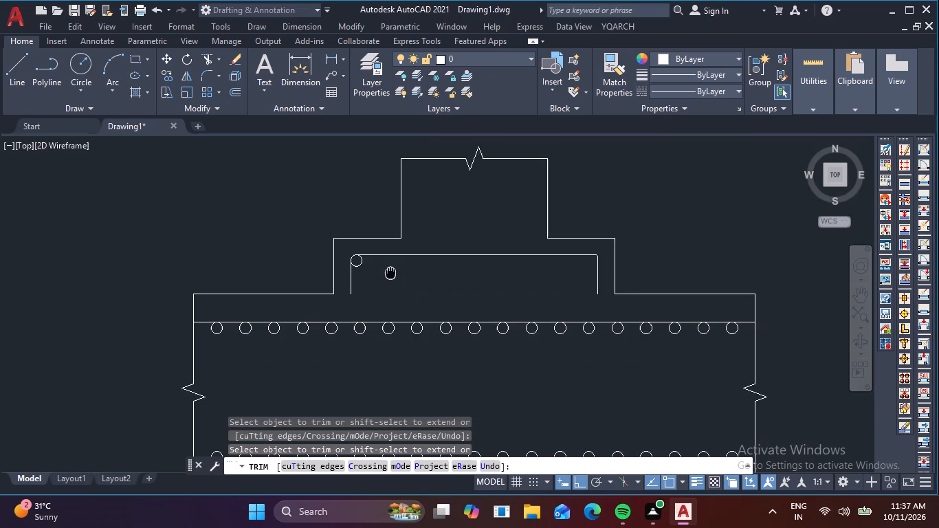
middle_drag(390, 273, 388, 272)
key(Escape)
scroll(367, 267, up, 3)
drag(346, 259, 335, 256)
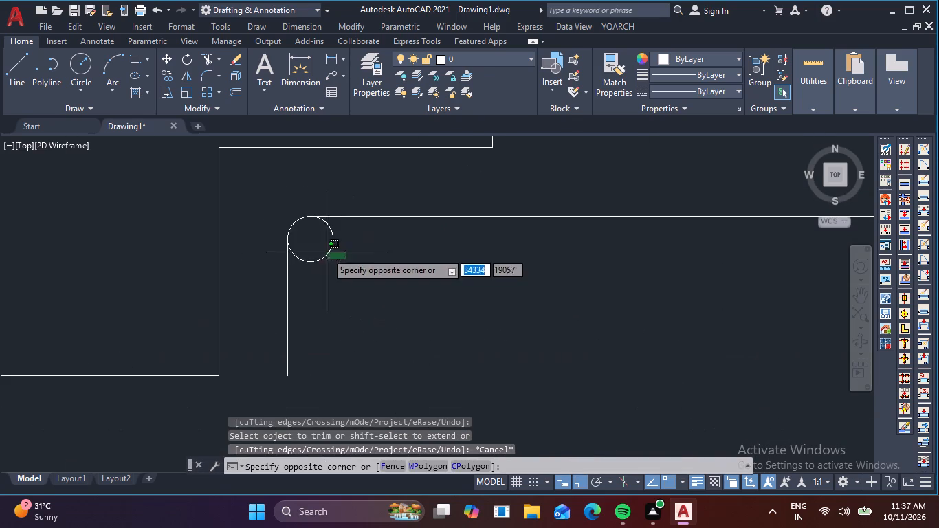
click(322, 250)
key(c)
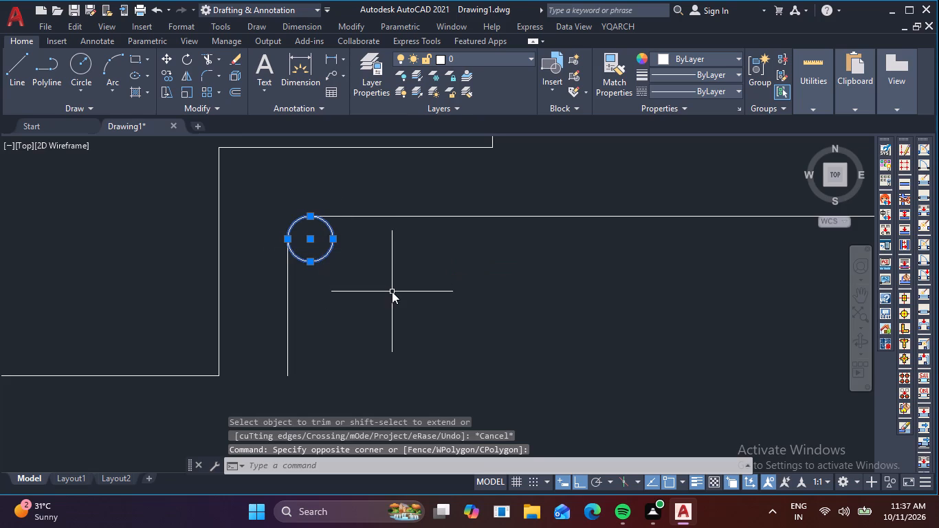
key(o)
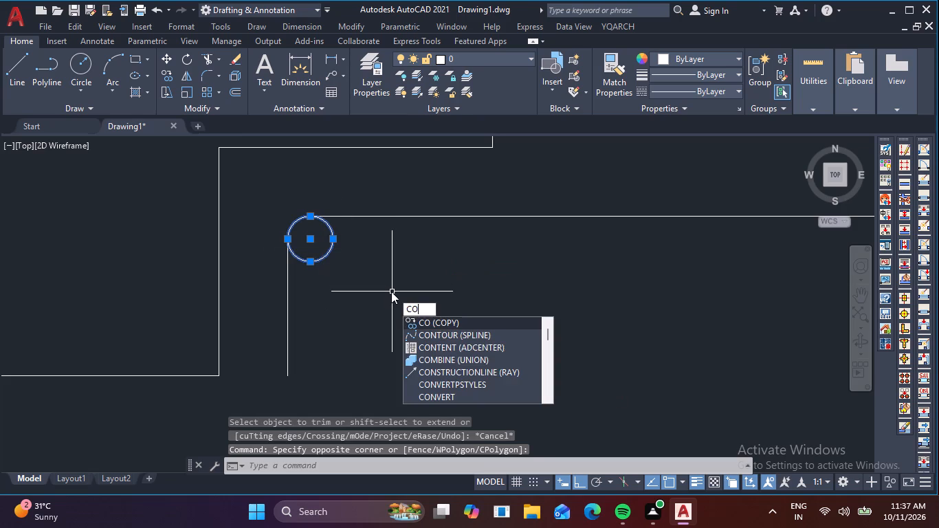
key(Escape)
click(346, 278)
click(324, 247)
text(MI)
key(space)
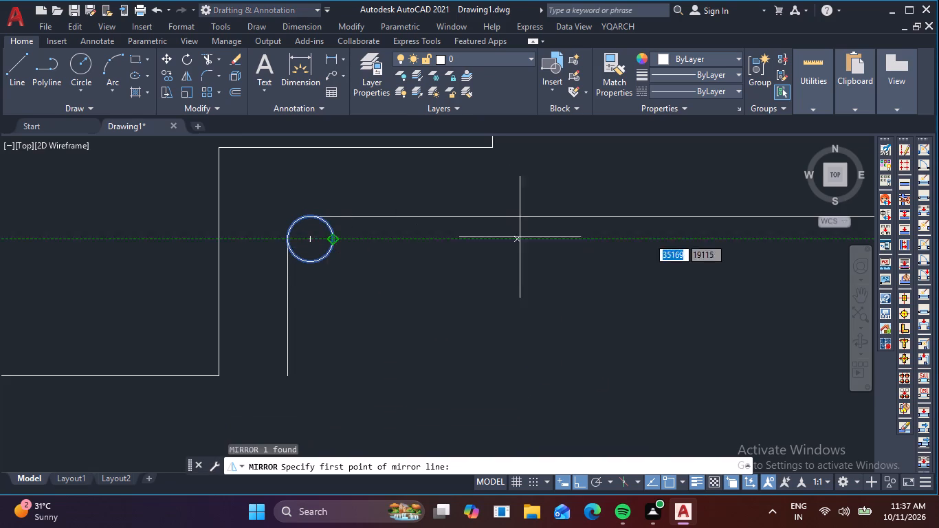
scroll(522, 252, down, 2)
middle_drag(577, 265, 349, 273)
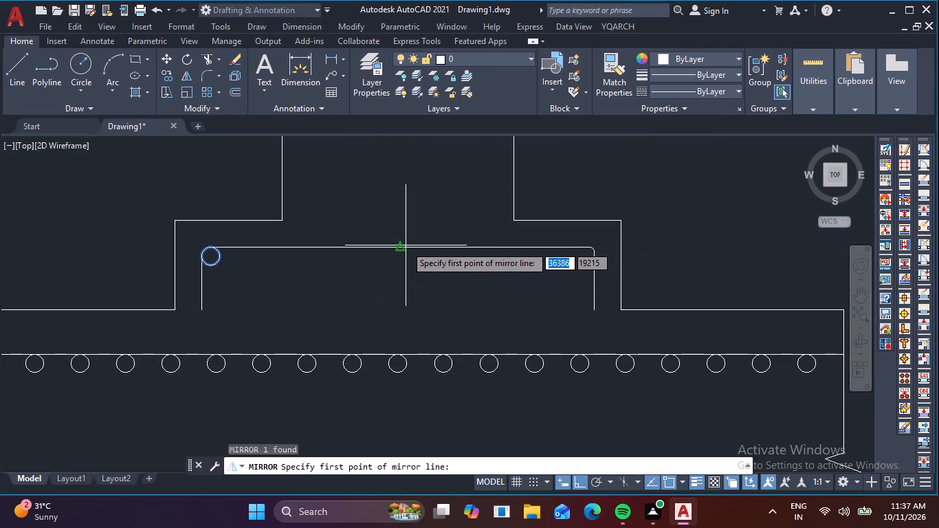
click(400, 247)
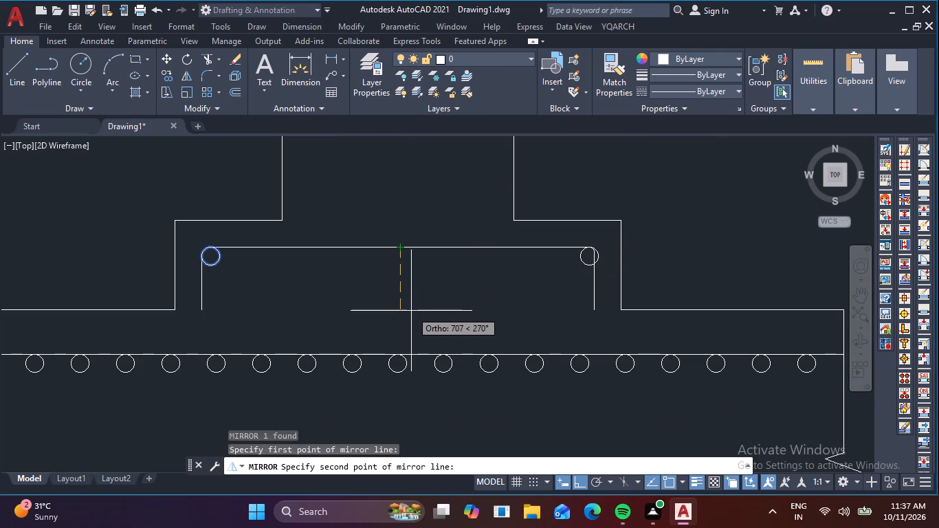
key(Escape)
Copy the left corner bar circle horizontally about 4189 units to the right corner of the inner bar outline.
scroll(263, 274, up, 1)
middle_drag(268, 281, 416, 324)
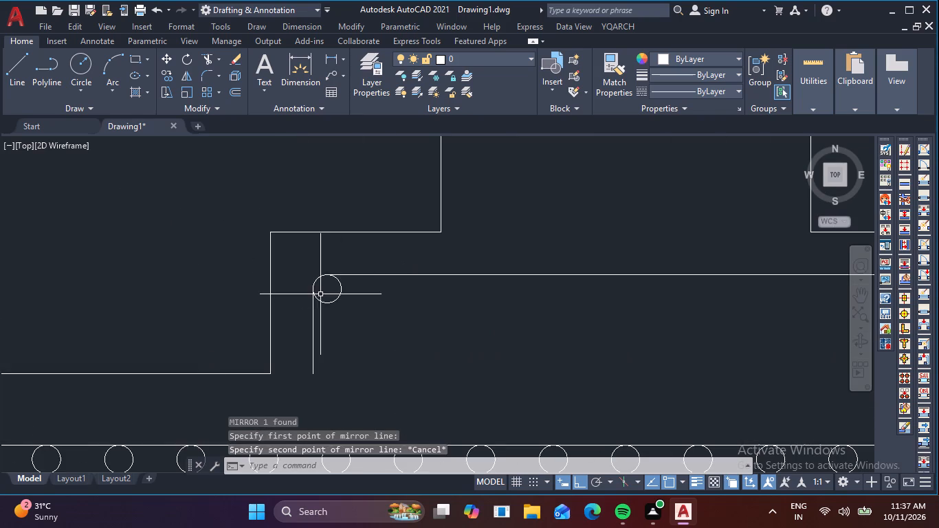
scroll(320, 294, up, 4)
drag(437, 313, 427, 307)
click(378, 276)
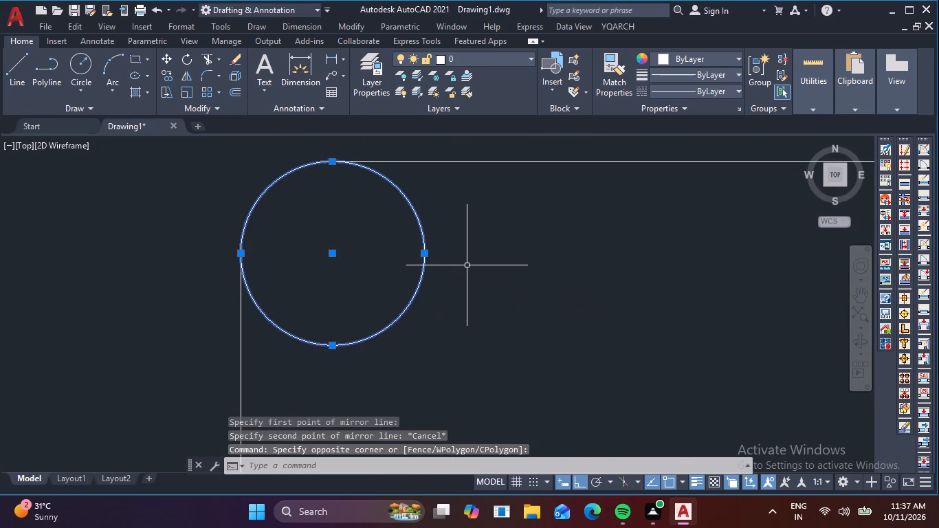
key(c)
key(o)
key(space)
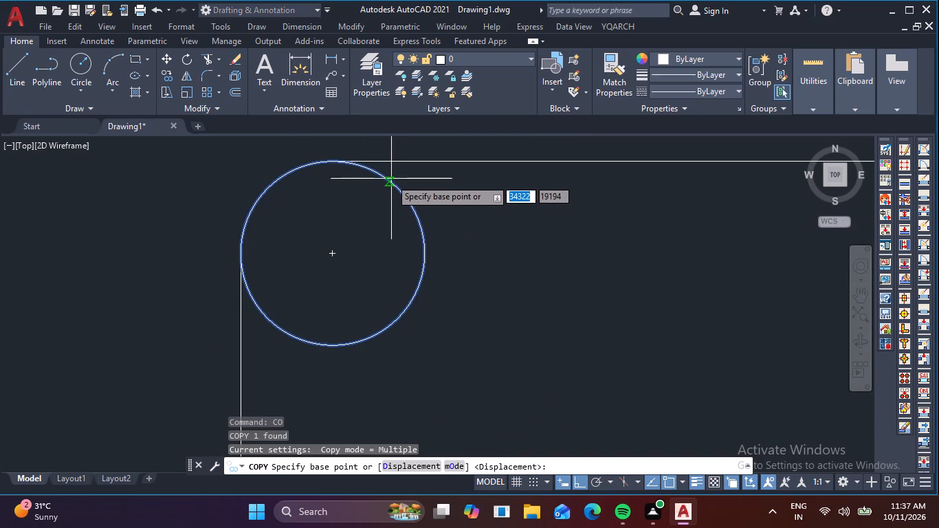
click(397, 192)
scroll(472, 223, down, 3)
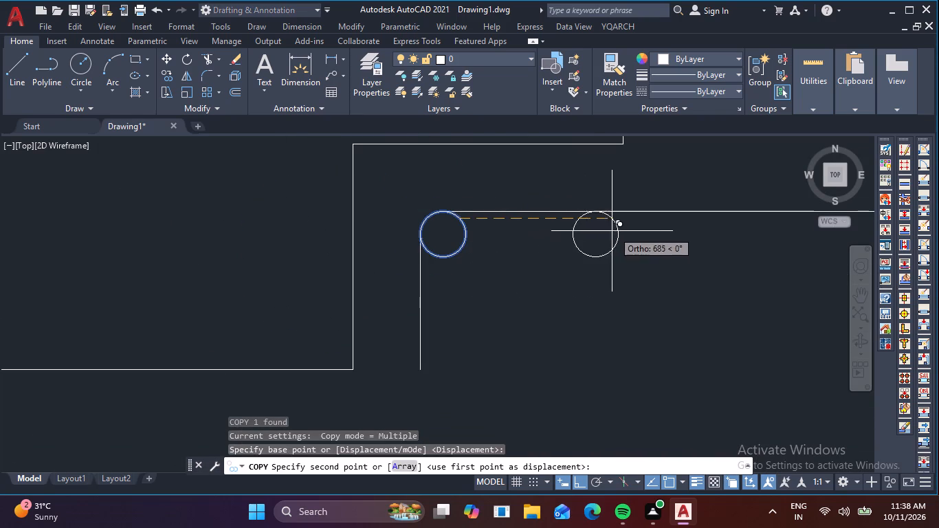
middle_drag(617, 234, 104, 278)
middle_drag(522, 271, 89, 278)
scroll(89, 278, down, 1)
scroll(331, 272, up, 4)
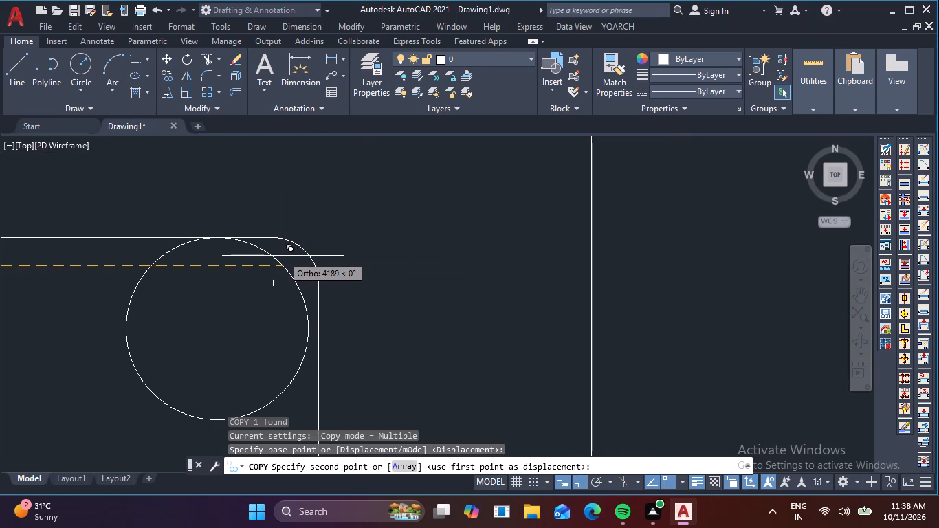
click(283, 256)
key(Escape)
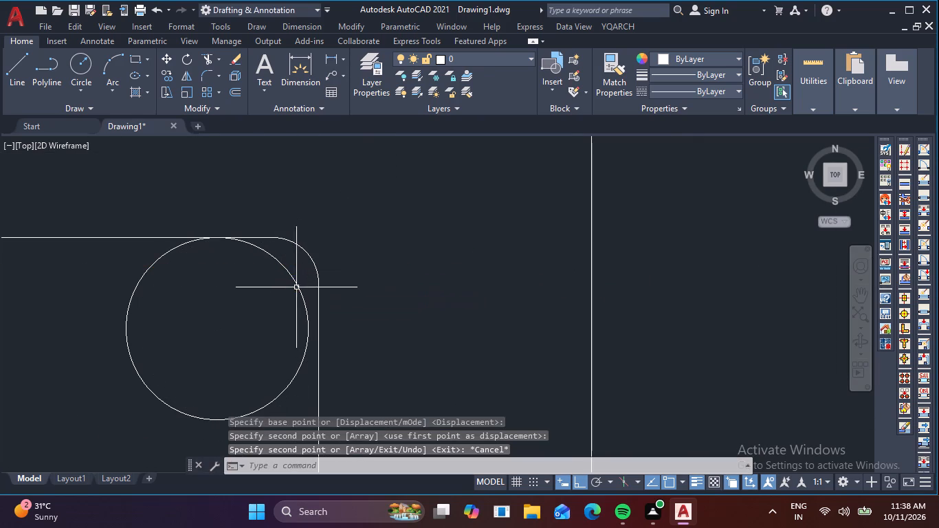
Move the right corner bar circle horizontally about 11 units so its right quadrant touches the inner bar's right leg.
click(310, 366)
click(274, 340)
text(M)
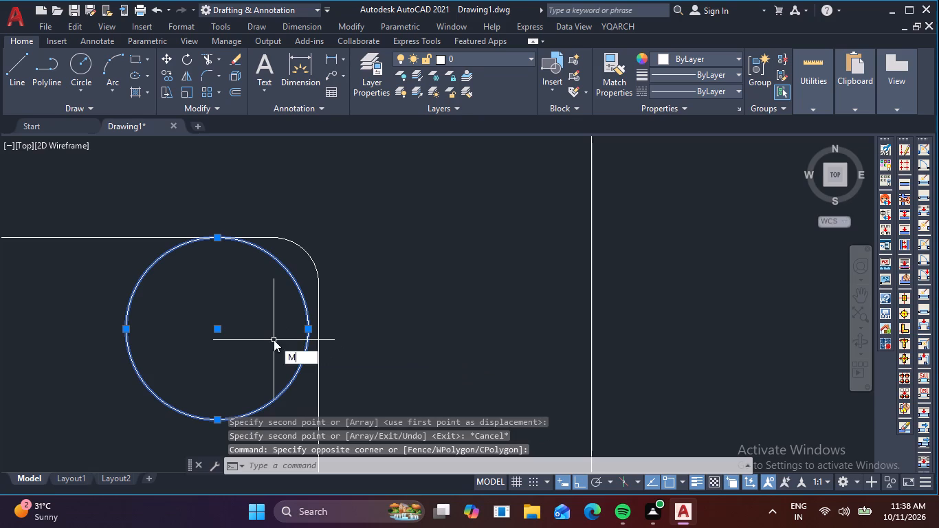
key(space)
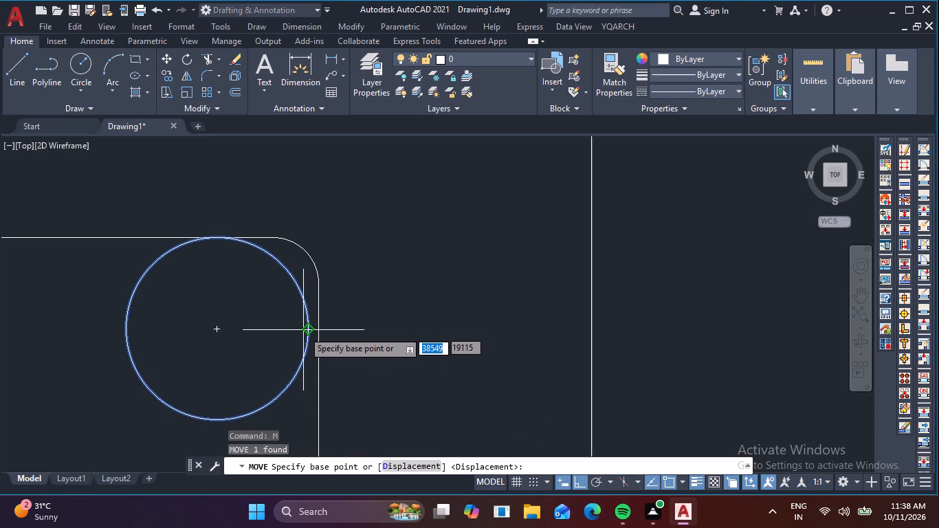
click(307, 329)
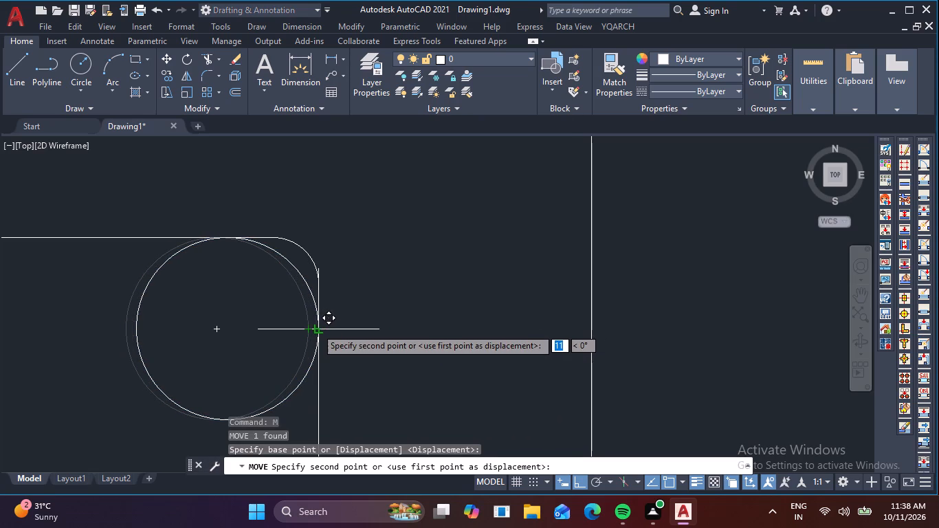
click(316, 328)
key(Escape)
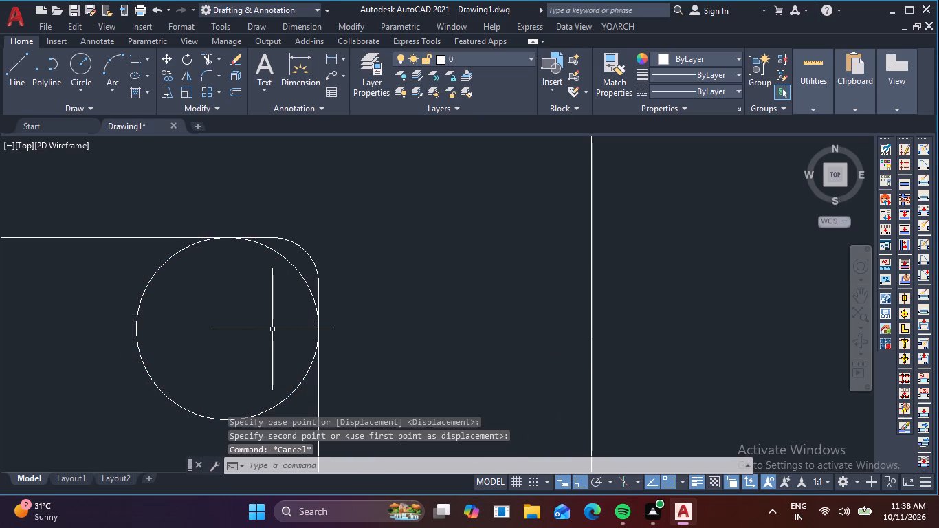
Trim away the right corner fillet arc and the line ends that project beyond the bar circle.
text(TR)
key(space)
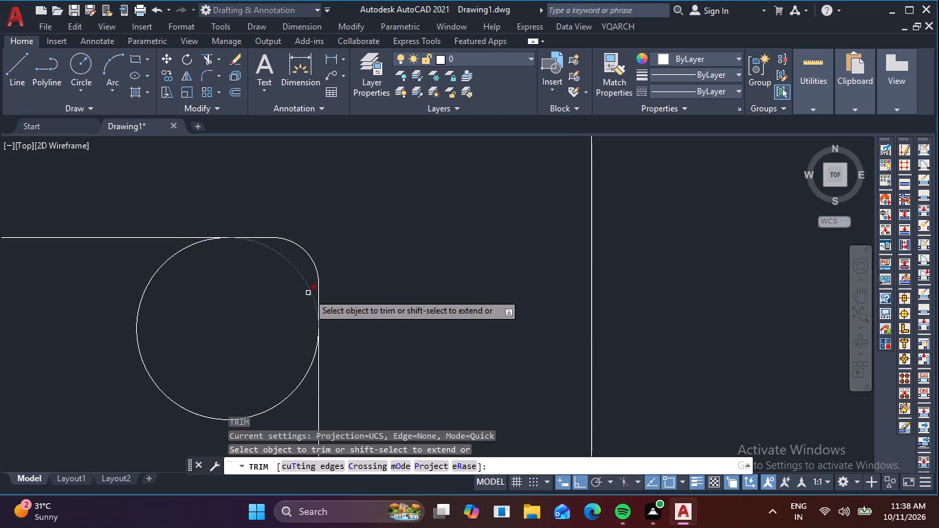
click(318, 291)
click(318, 279)
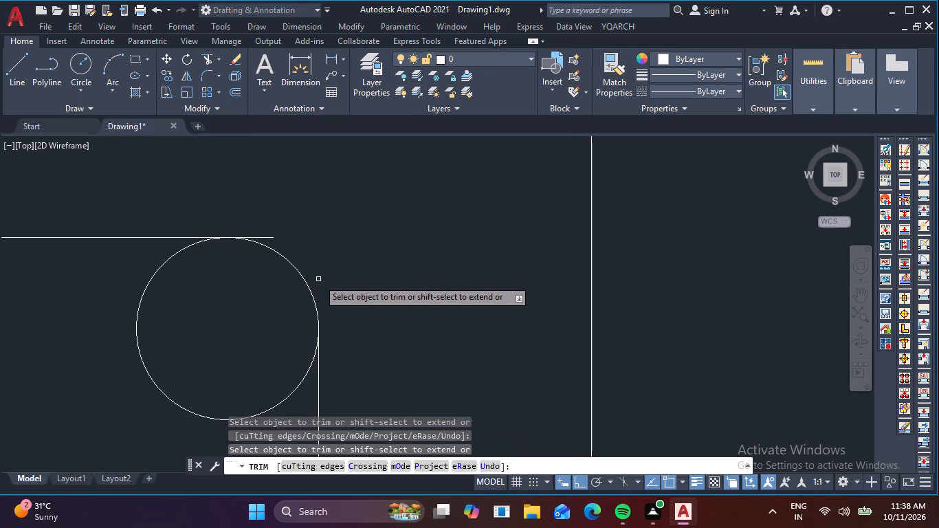
click(273, 239)
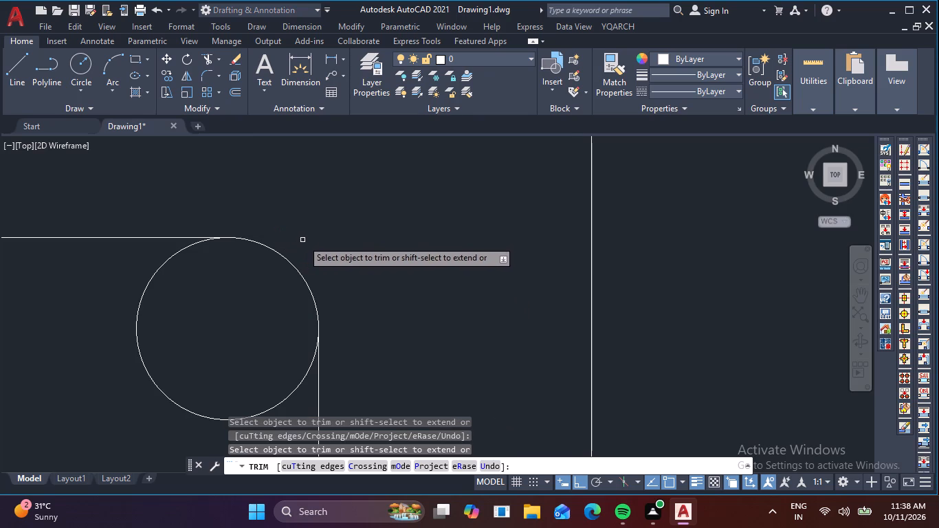
key(Escape)
Copy the right corner bar circle to the midpoint of the inner bar's top line and to about halfway between there and the right corner.
scroll(305, 241, down, 5)
middle_drag(190, 300, 347, 287)
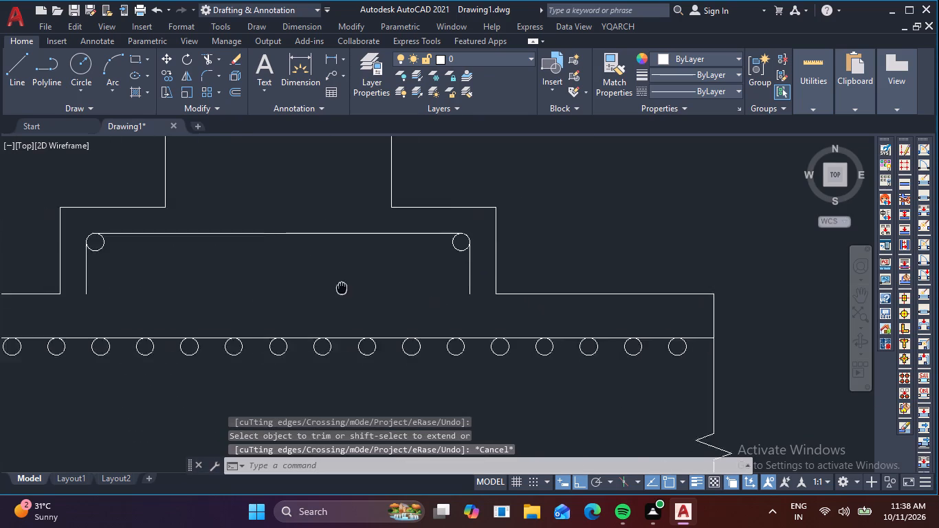
middle_drag(347, 287, 390, 280)
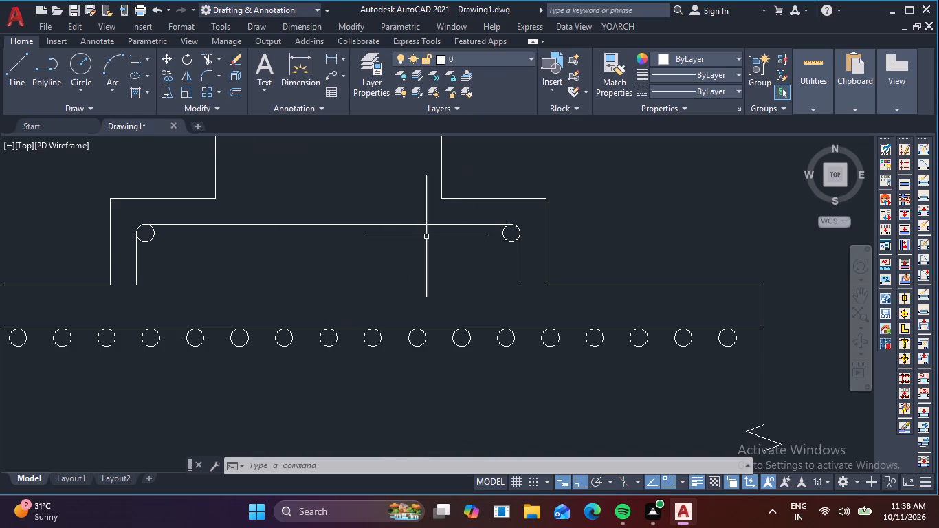
scroll(523, 235, up, 2)
click(489, 236)
click(464, 230)
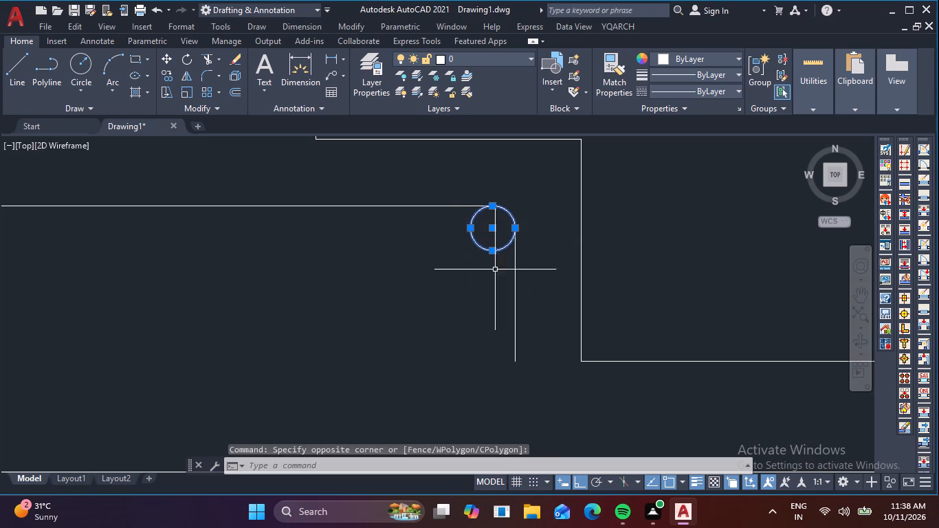
text(CO)
key(space)
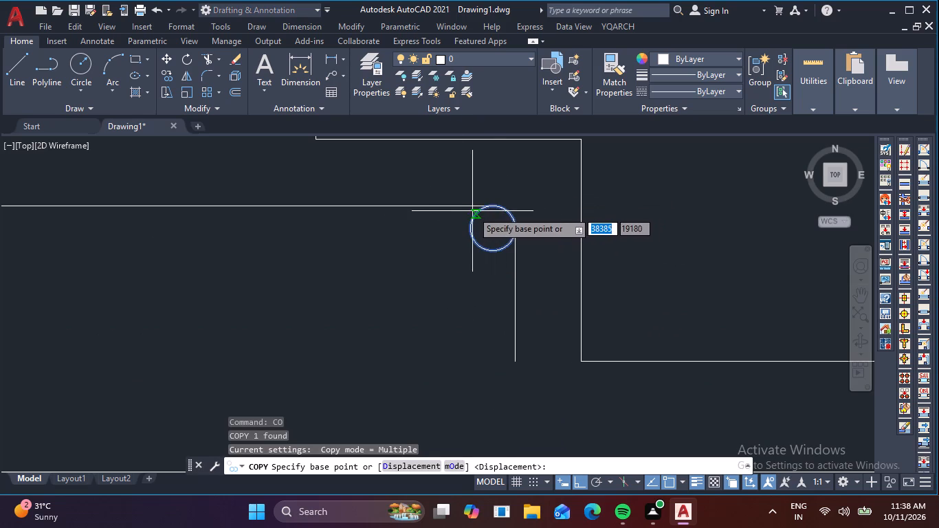
click(490, 209)
middle_drag(318, 214, 327, 219)
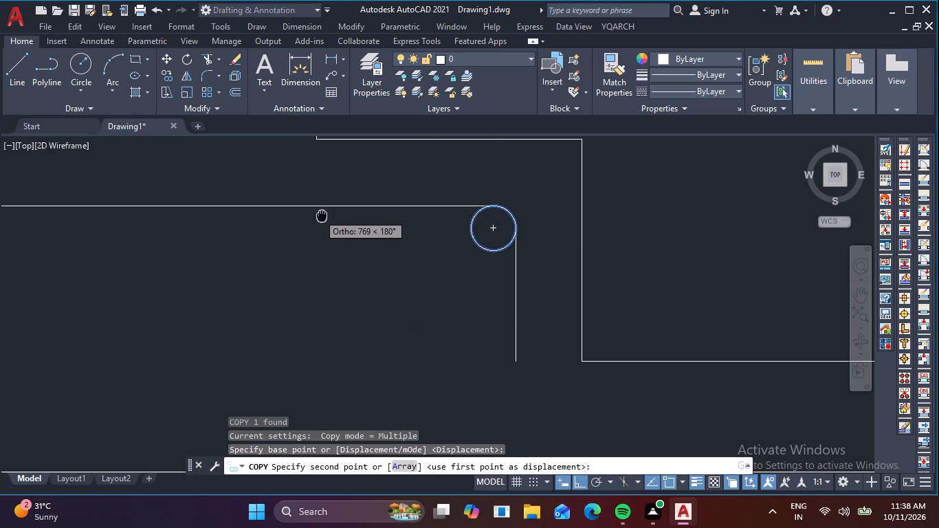
middle_drag(327, 219, 637, 305)
scroll(263, 294, down, 1)
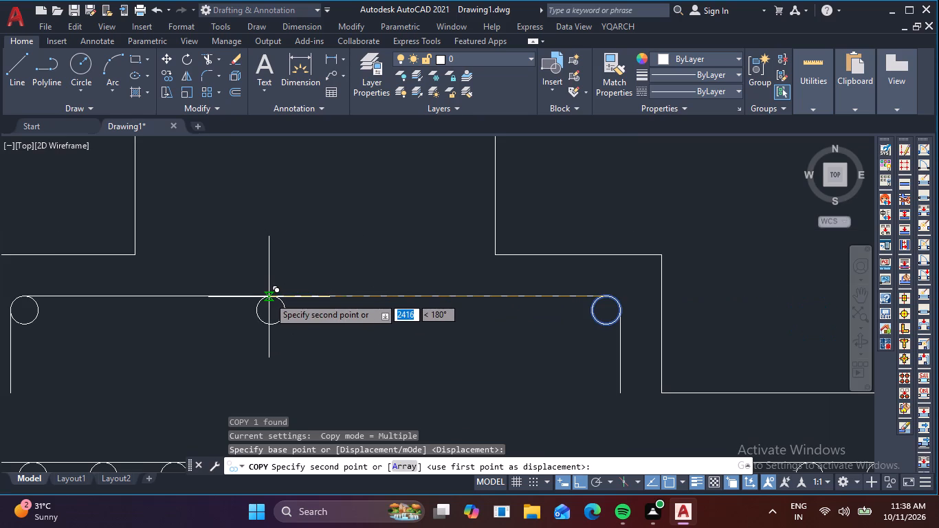
click(319, 294)
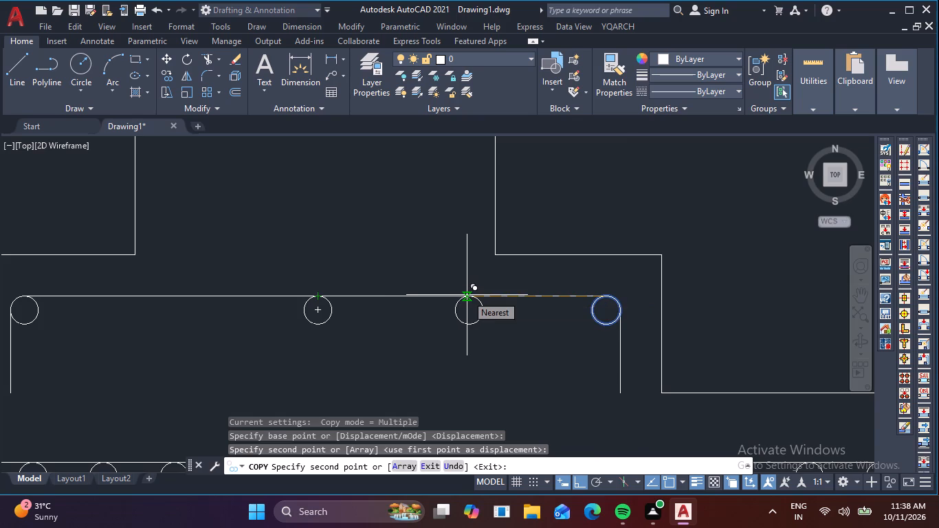
click(467, 295)
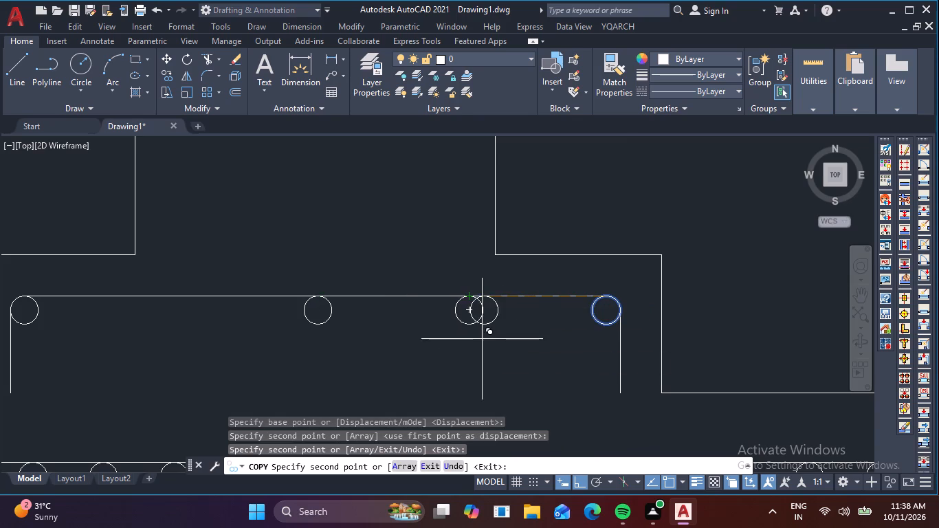
key(Escape)
Mirror the intermediate right bar circle about the vertical line through the middle bar circle, keeping the original.
drag(495, 344, 469, 331)
click(454, 317)
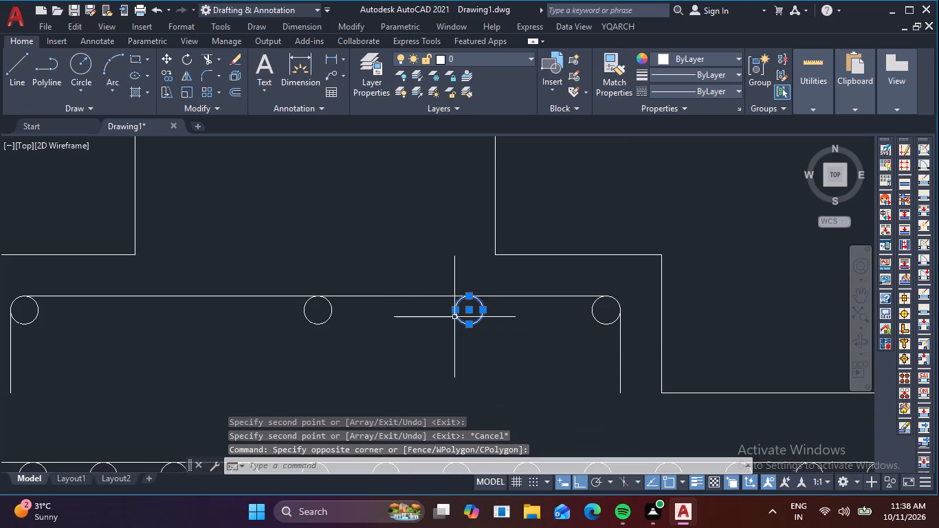
text(MI)
key(space)
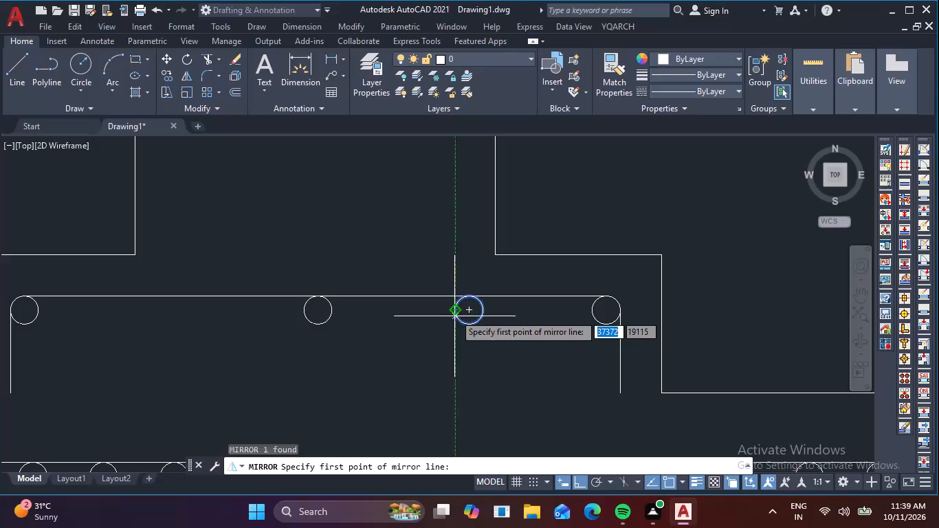
click(317, 299)
click(313, 423)
key(space)
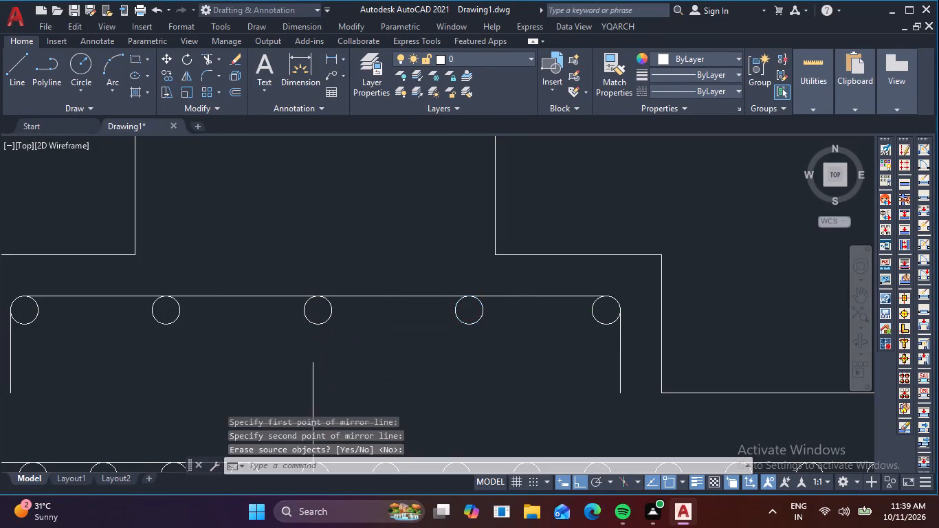
Draw an L-shaped bar from the inner bar's left leg end, 2800 units down to the lower bar row's top, then about 1040 units left.
scroll(320, 415, down, 2)
middle_drag(381, 377, 436, 276)
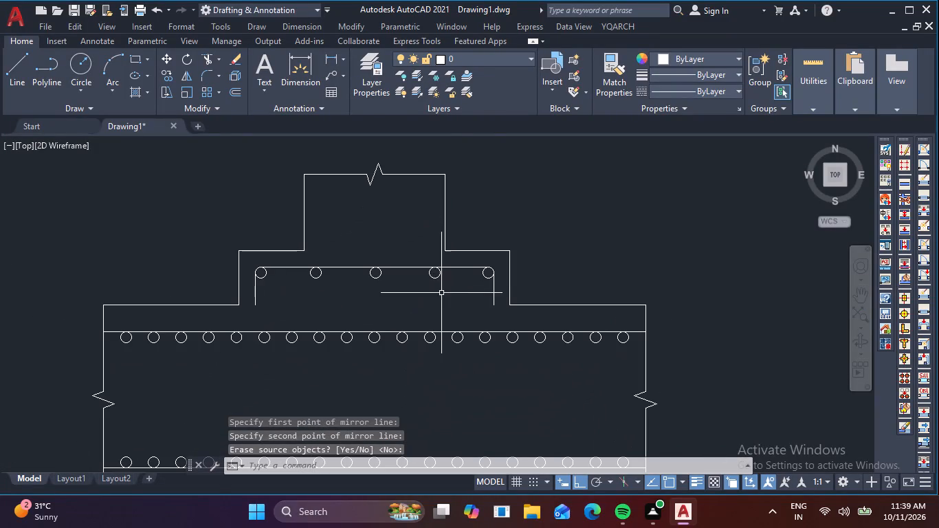
middle_drag(421, 300, 408, 213)
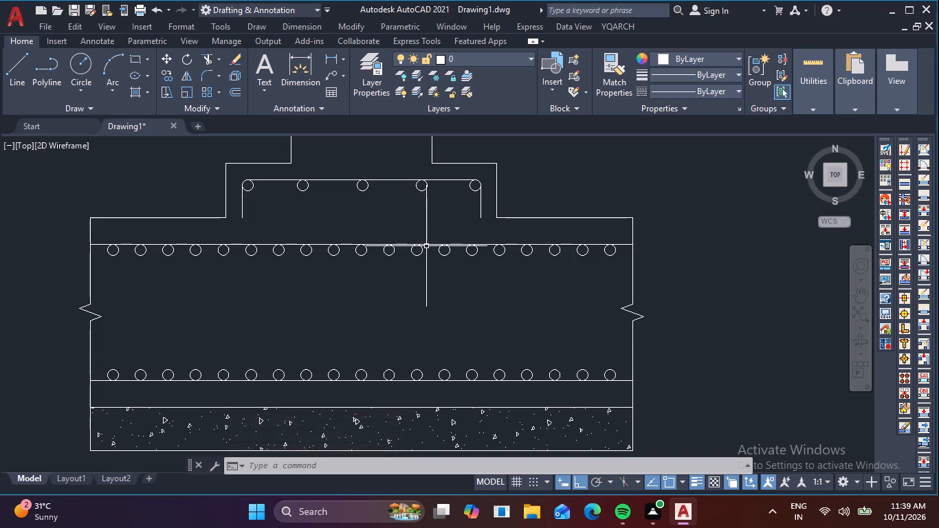
text(L)
key(space)
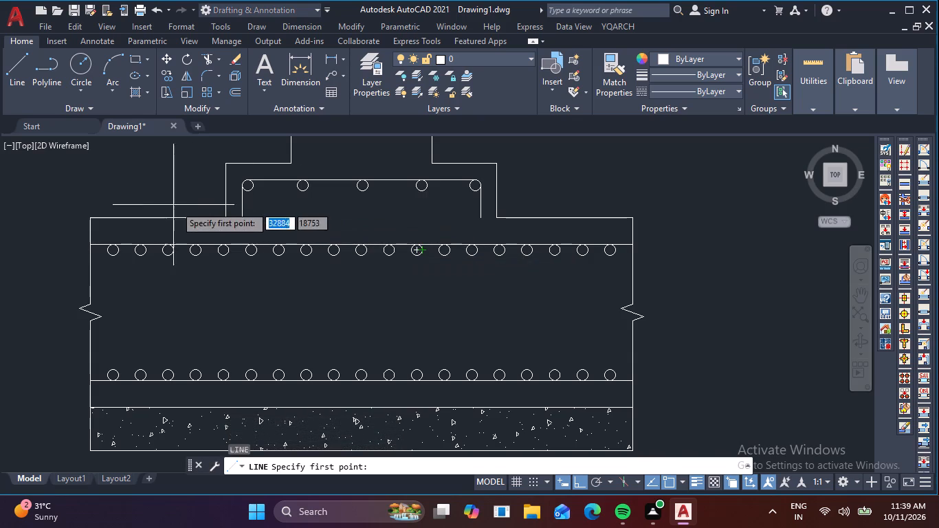
click(241, 217)
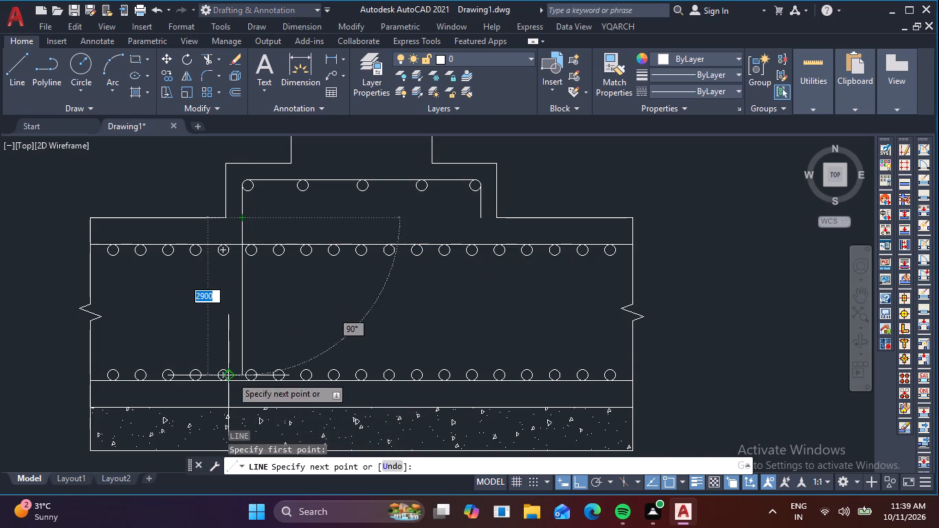
scroll(239, 372, up, 4)
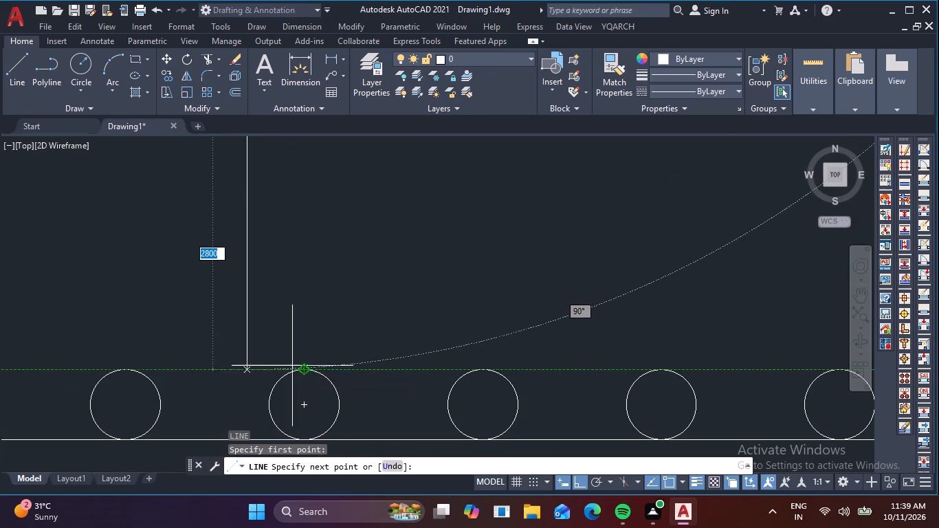
click(246, 369)
scroll(122, 357, down, 1)
middle_drag(123, 357, 339, 357)
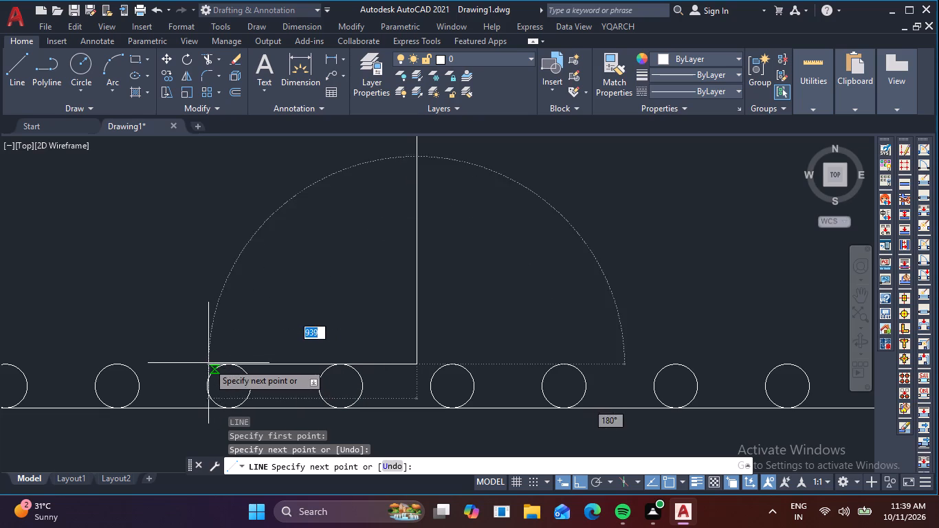
scroll(189, 364, up, 3)
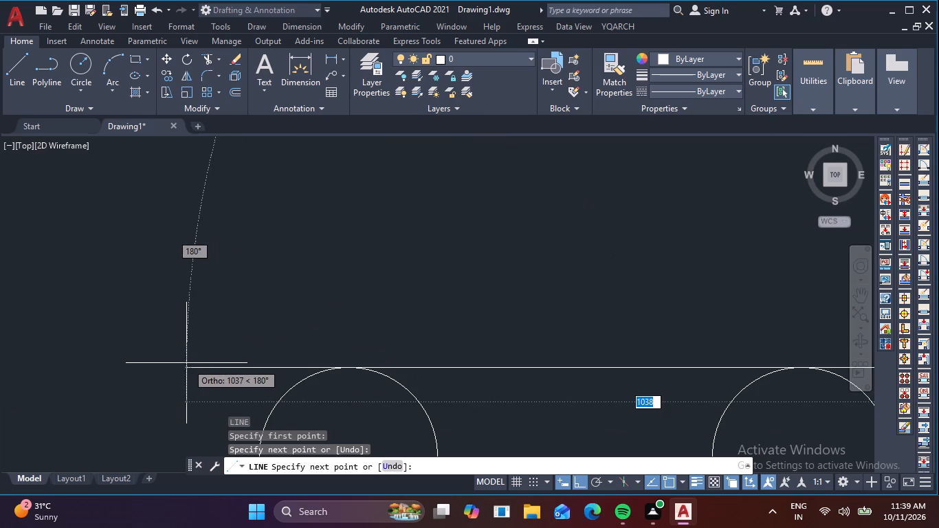
click(184, 368)
key(Escape)
Mirror the L-shaped left leg extension about the vertical centreline through the top bar's midpoint, keeping the original.
scroll(288, 369, down, 3)
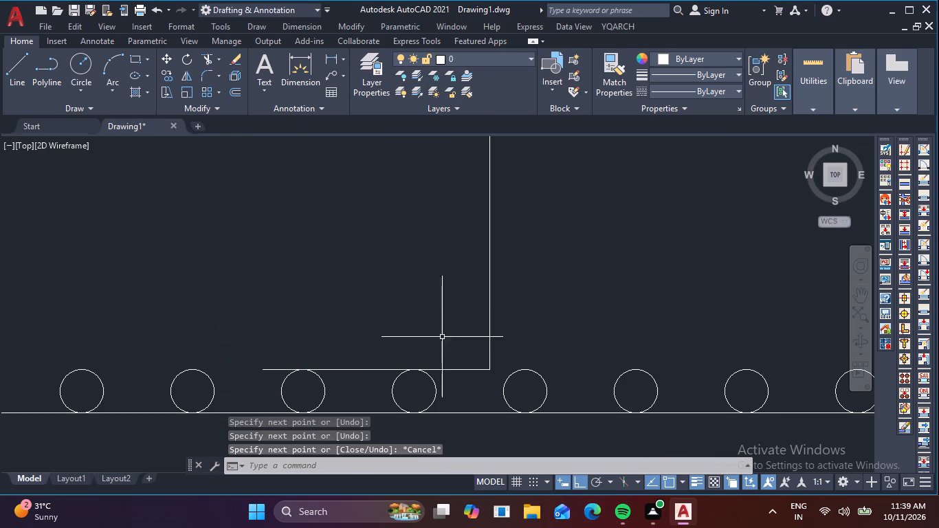
scroll(490, 310, down, 4)
middle_drag(539, 294, 498, 278)
drag(496, 276, 481, 278)
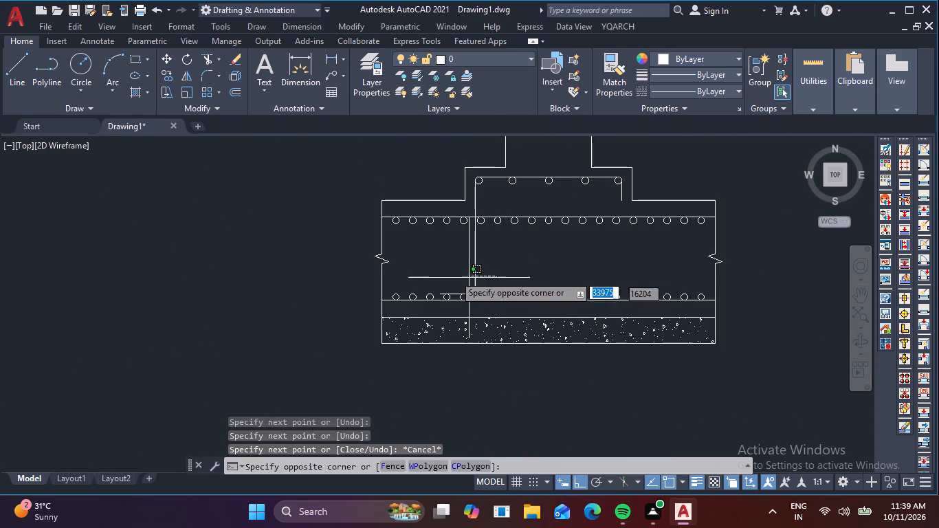
click(444, 272)
scroll(481, 296, up, 3)
click(445, 289)
click(429, 268)
scroll(457, 266, down, 3)
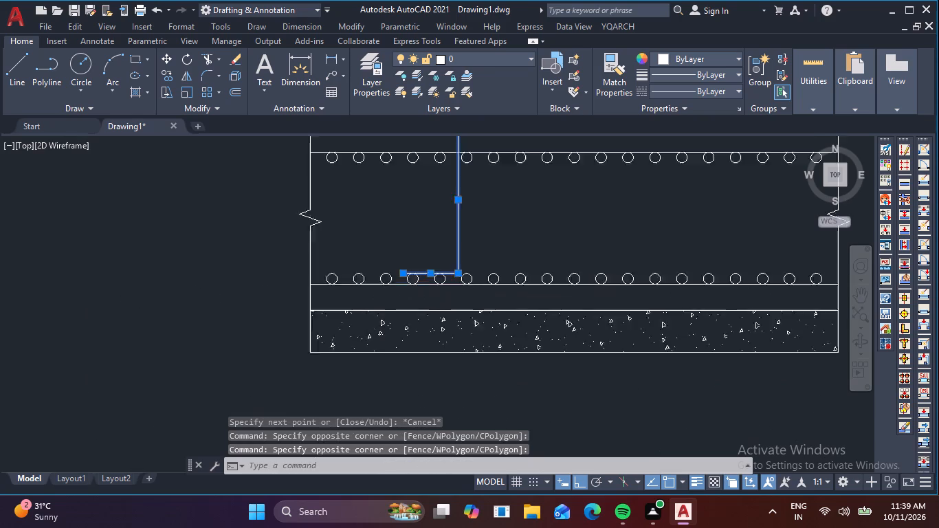
scroll(459, 266, down, 1)
middle_drag(513, 239, 428, 276)
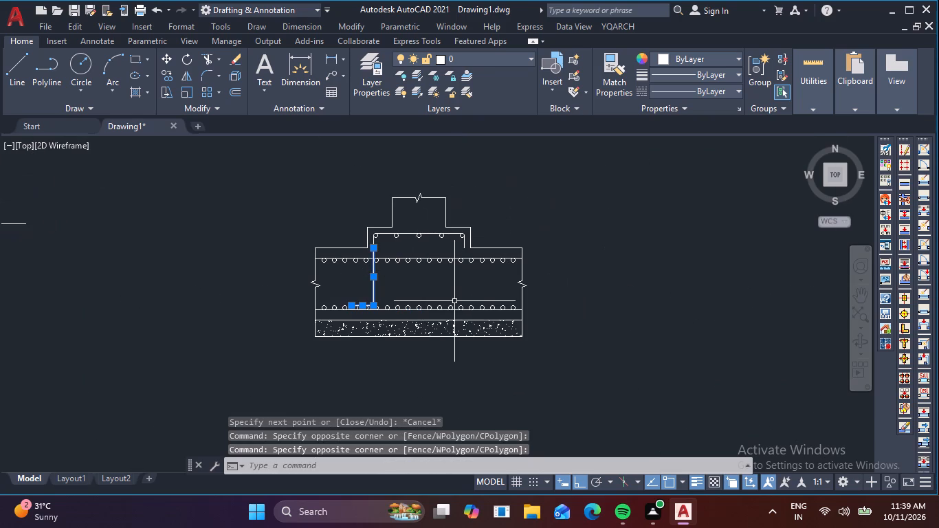
text(MI)
key(space)
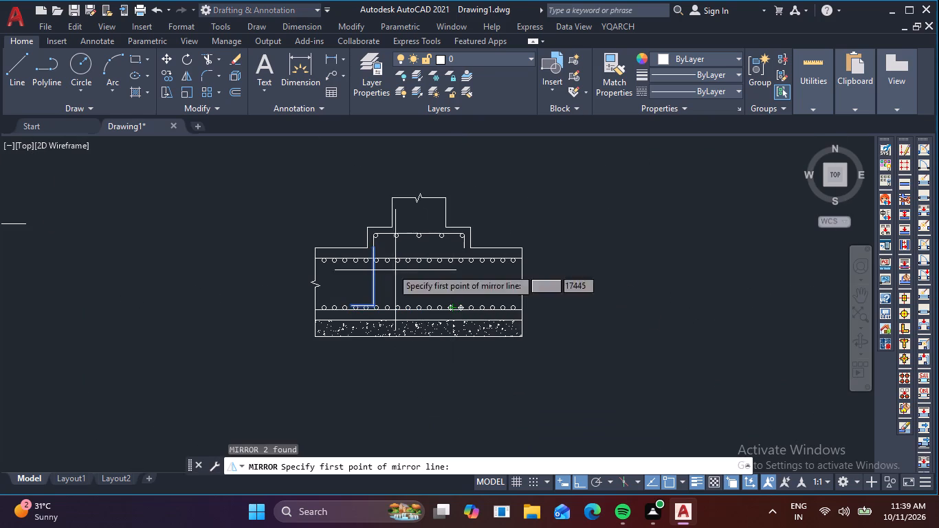
scroll(411, 229, up, 3)
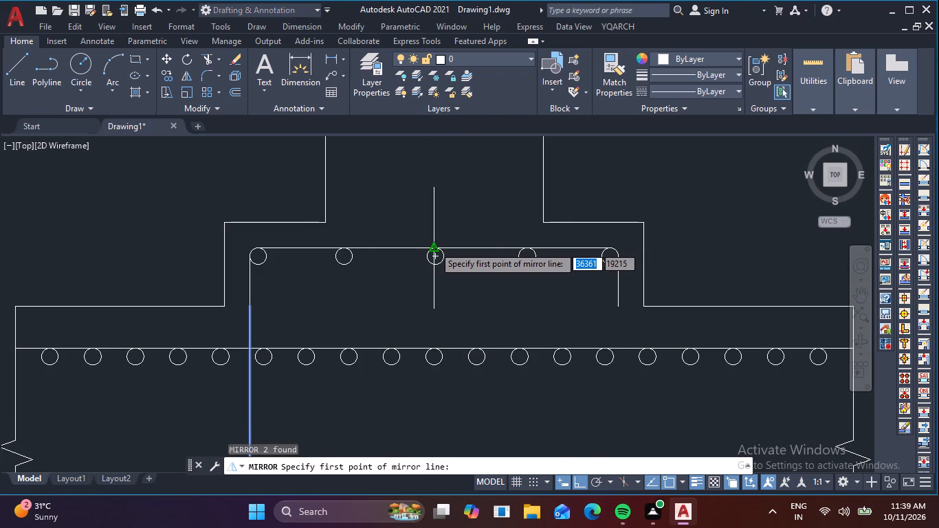
click(434, 246)
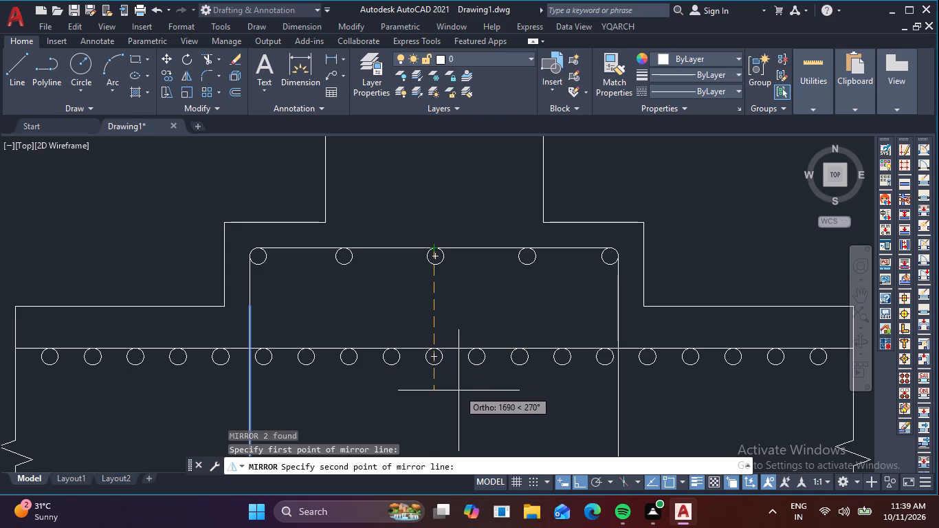
click(443, 408)
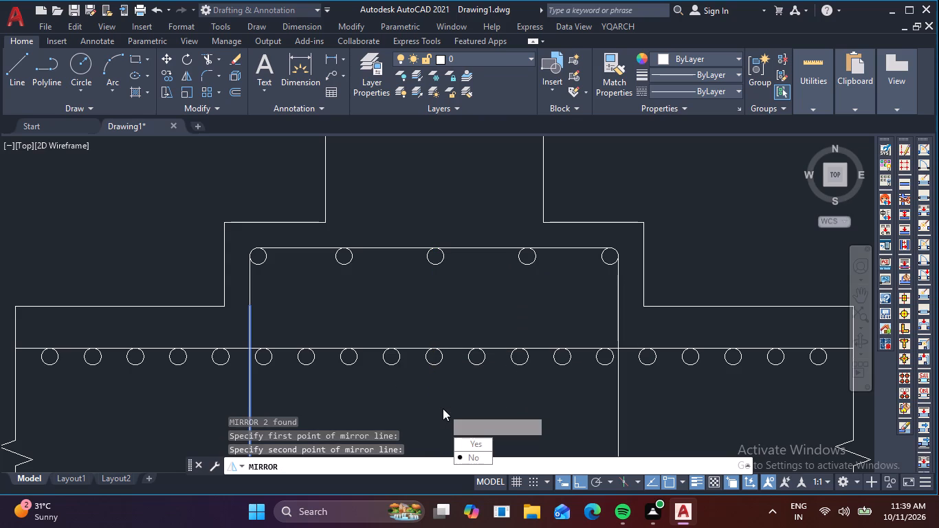
key(space)
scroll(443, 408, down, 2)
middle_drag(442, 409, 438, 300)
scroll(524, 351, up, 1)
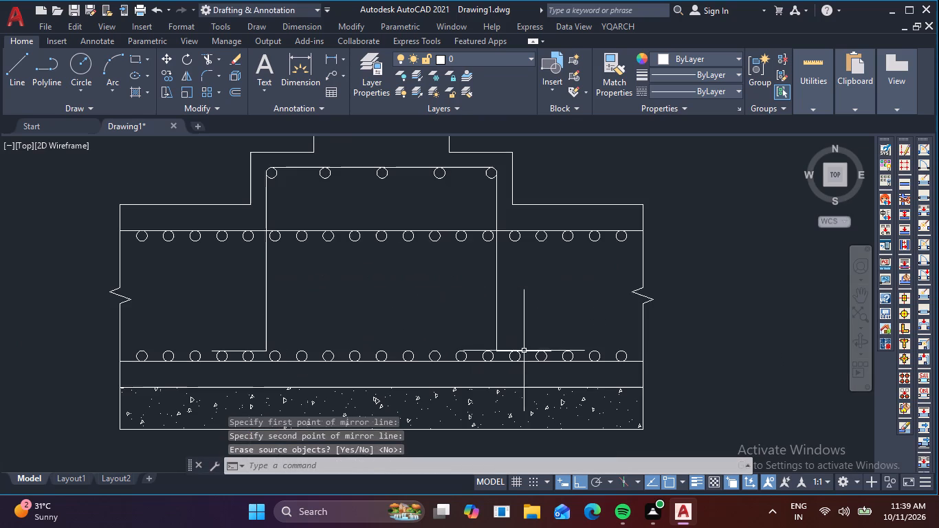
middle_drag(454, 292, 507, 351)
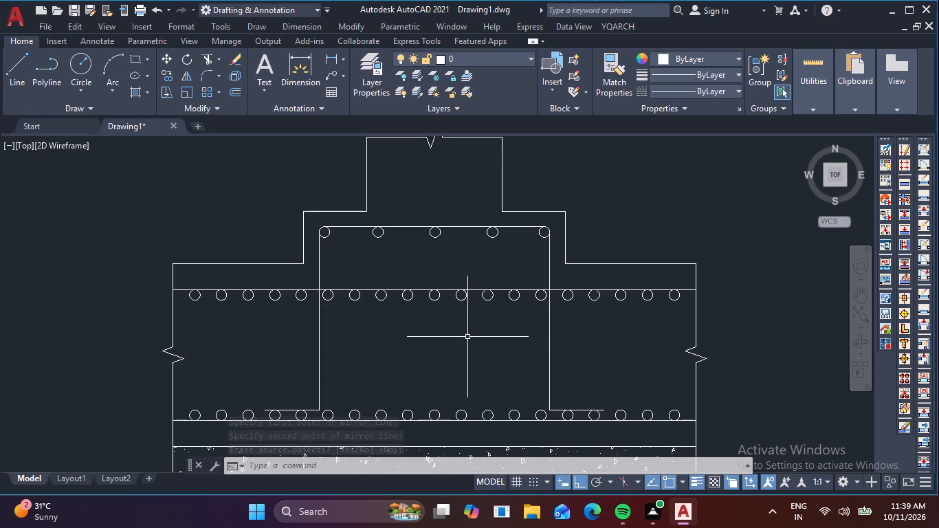
Draw a vertical line from the bottom of the second top bar circle about 3240 units down, ending just above the lower bar row.
text(L)
key(space)
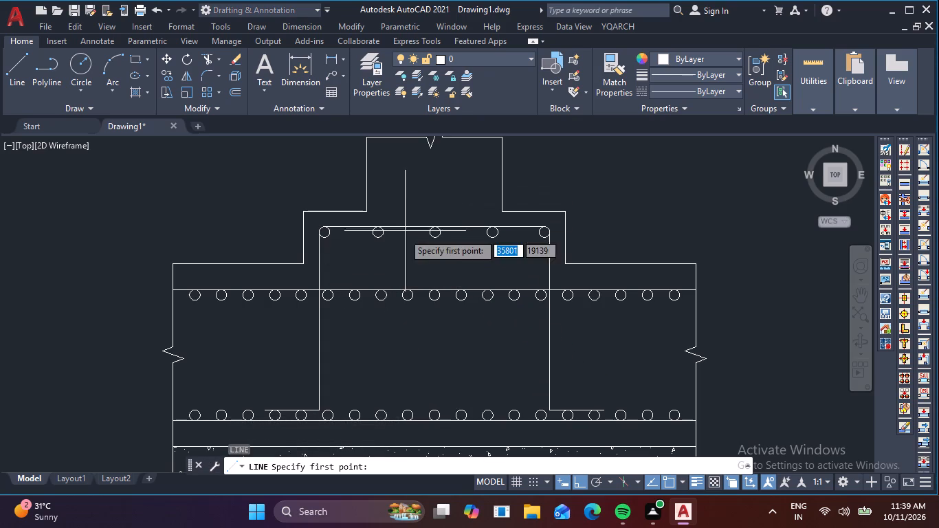
click(375, 241)
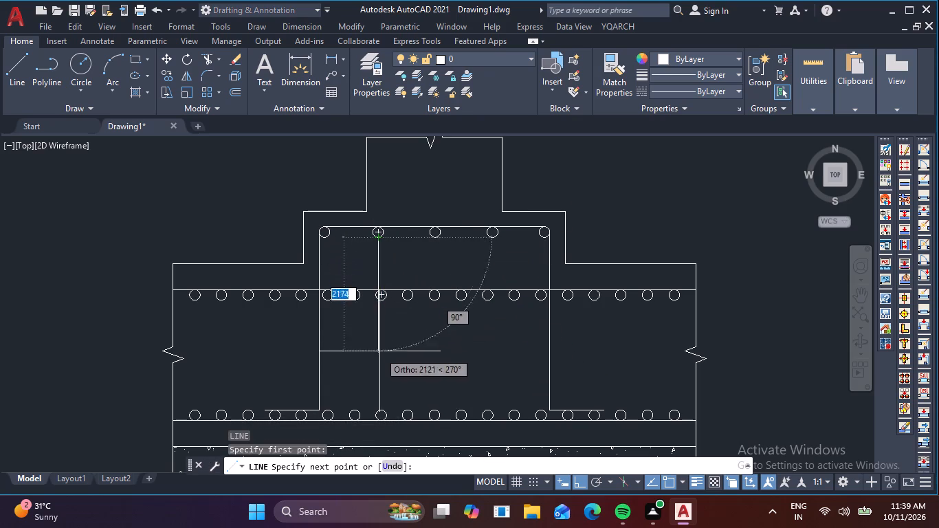
scroll(379, 397, up, 2)
middle_drag(379, 397, 377, 354)
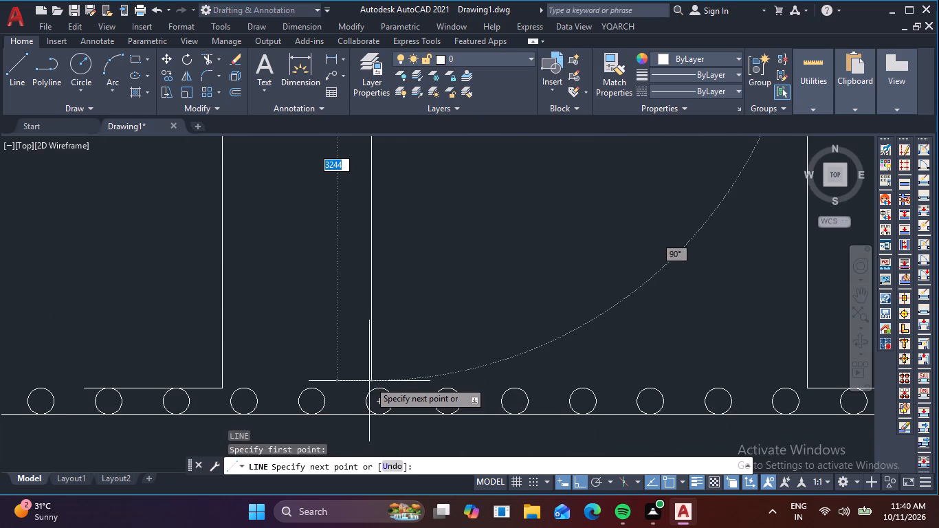
click(369, 381)
key(Escape)
Copy the vertical line to the bottoms of the middle and fourth top bar circles.
drag(428, 324, 377, 306)
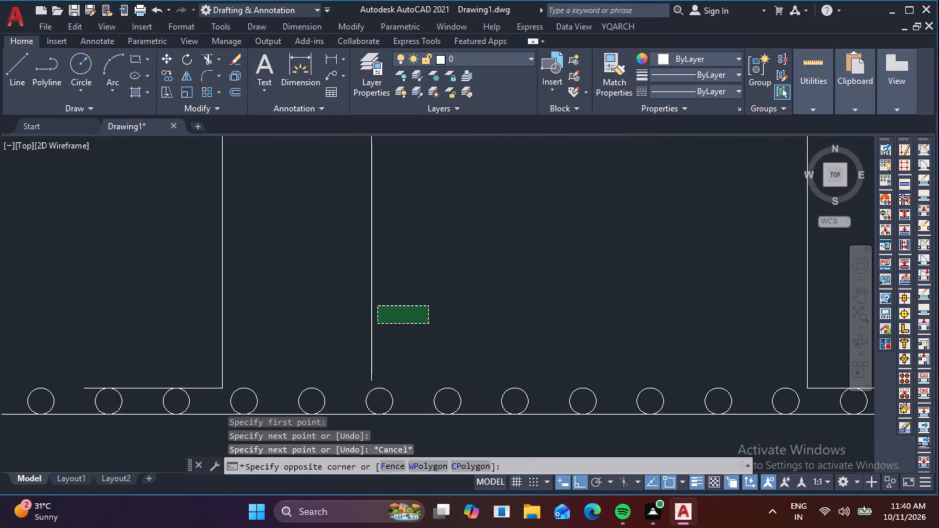
click(344, 297)
scroll(435, 268, down, 3)
middle_drag(461, 261, 459, 346)
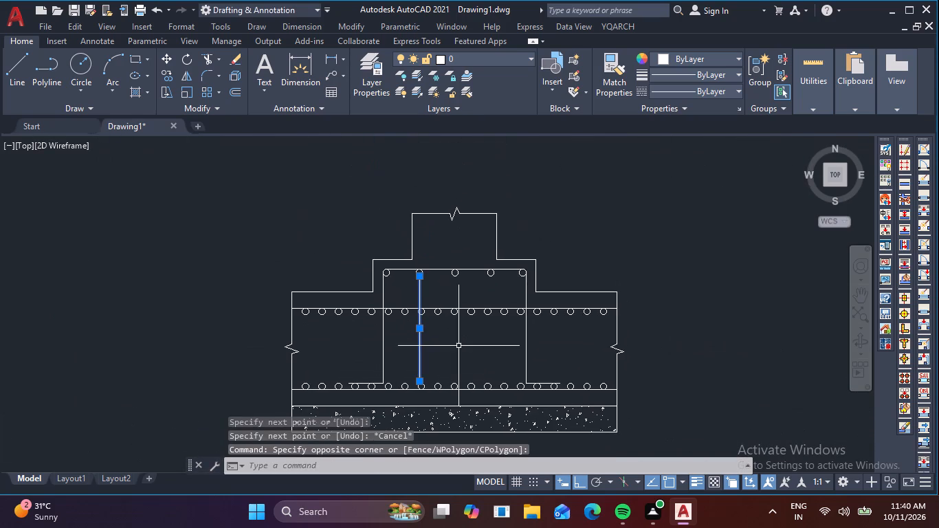
text(CO)
key(space)
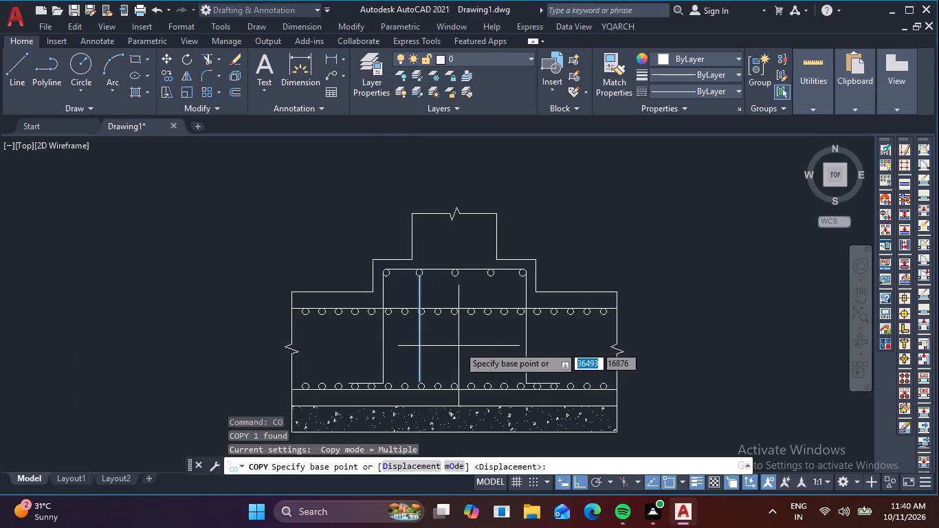
scroll(445, 250, up, 2)
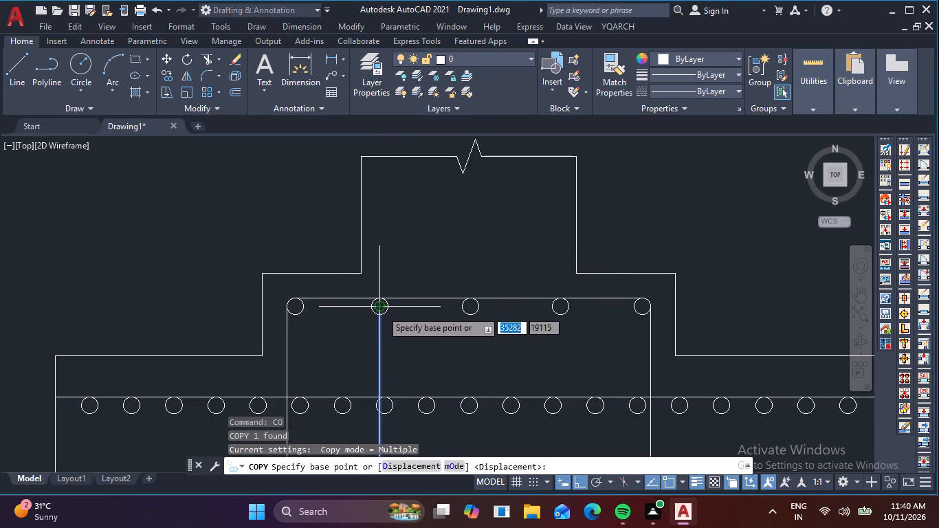
click(382, 316)
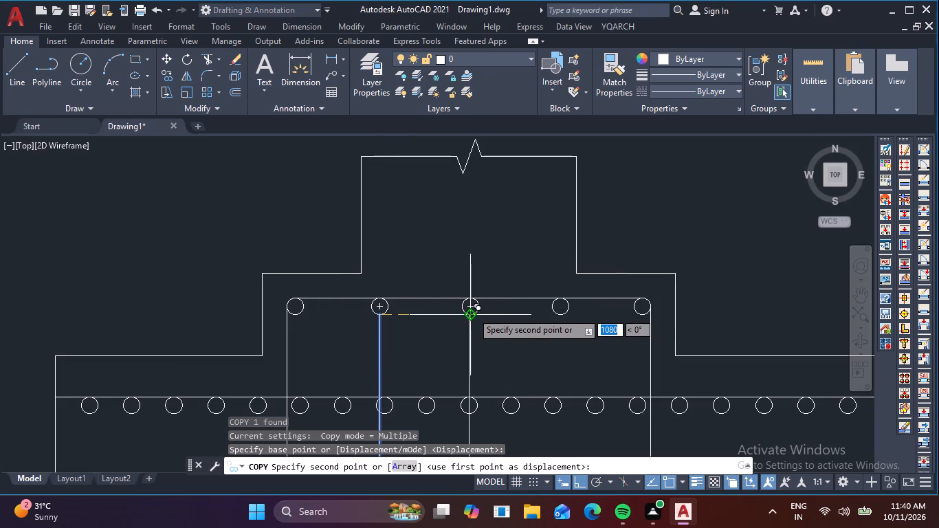
click(472, 312)
click(560, 316)
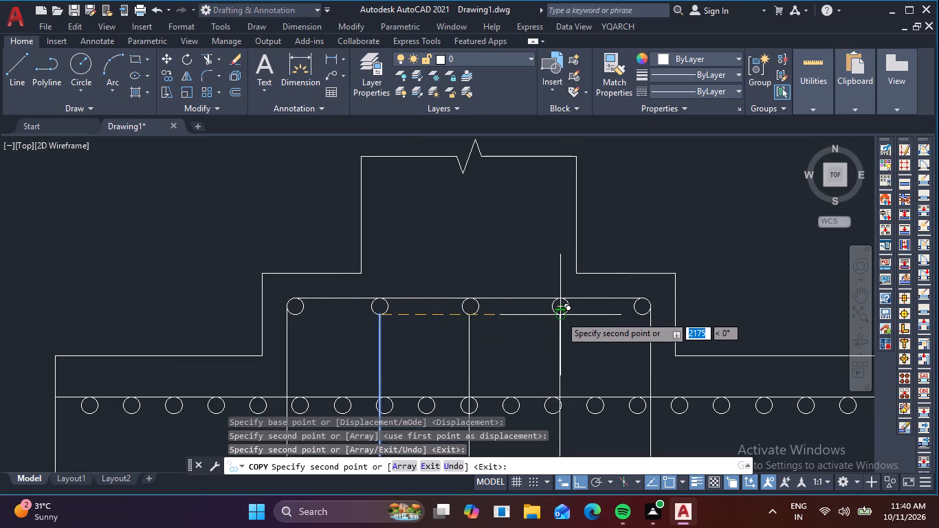
key(Escape)
Draw a horizontal line about 4590 units long just below the top bar circles, slightly overshooting both legs of the inner bar.
scroll(612, 367, down, 1)
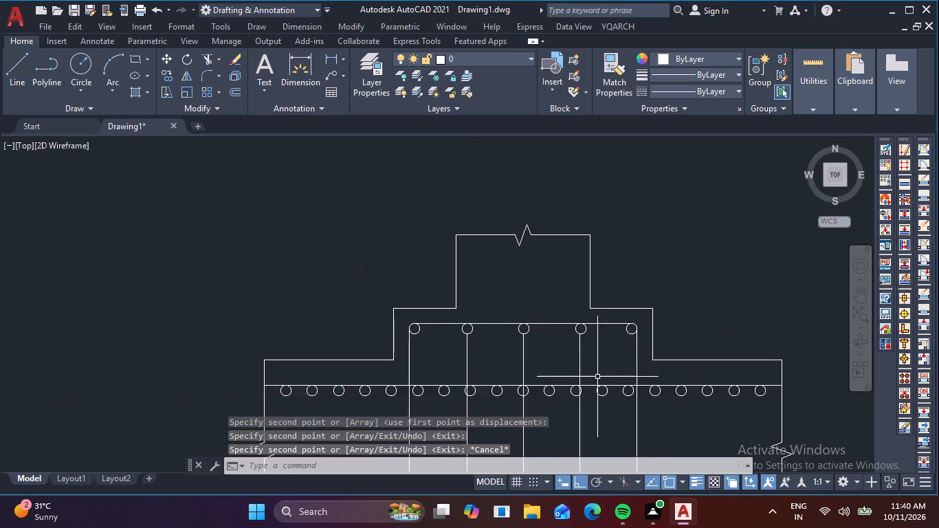
middle_drag(583, 379, 549, 255)
middle_drag(538, 287, 500, 388)
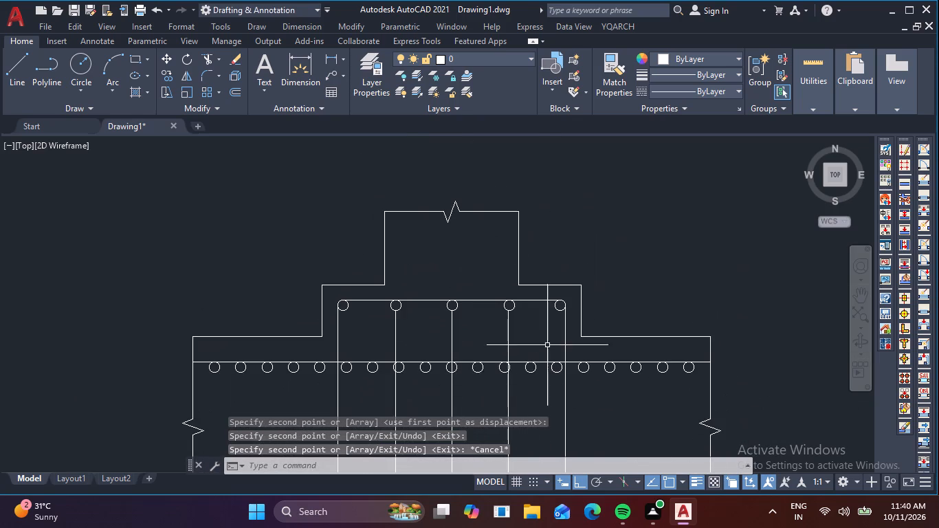
middle_drag(549, 345, 507, 324)
text(L)
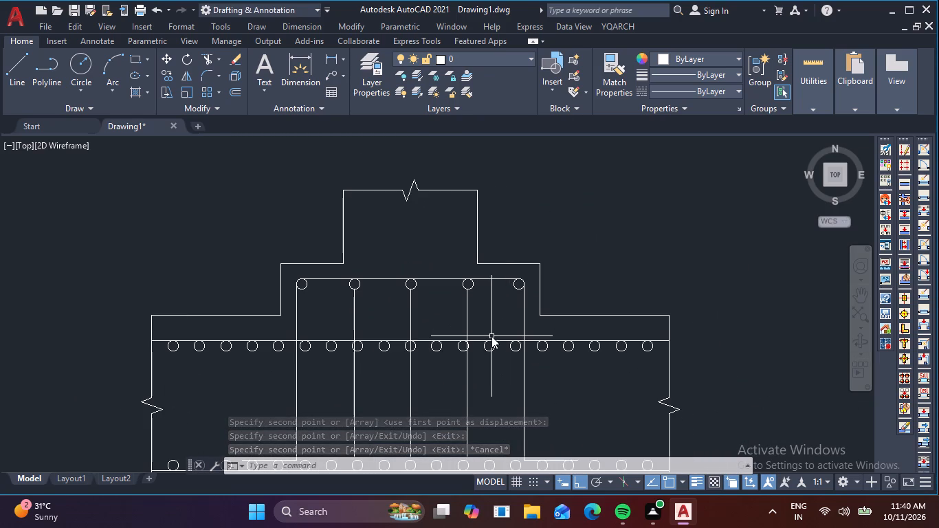
key(space)
scroll(378, 283, up, 2)
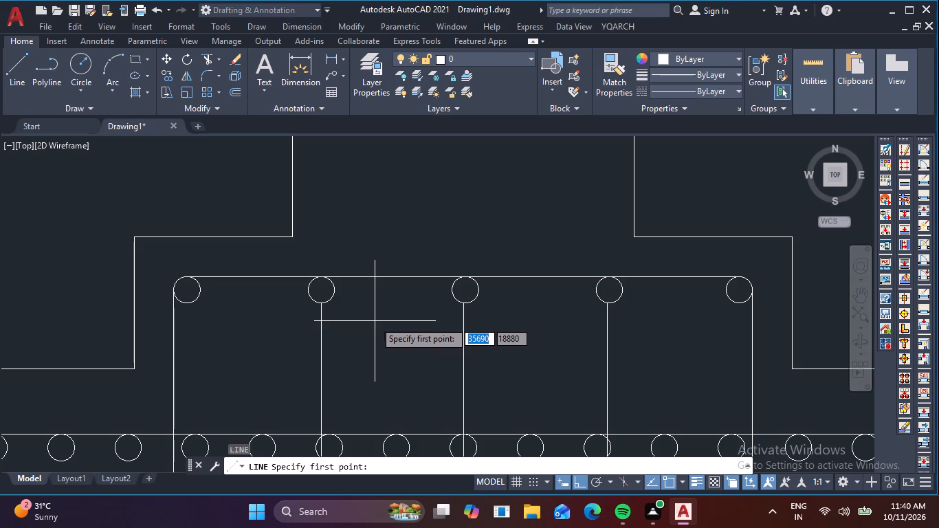
click(162, 330)
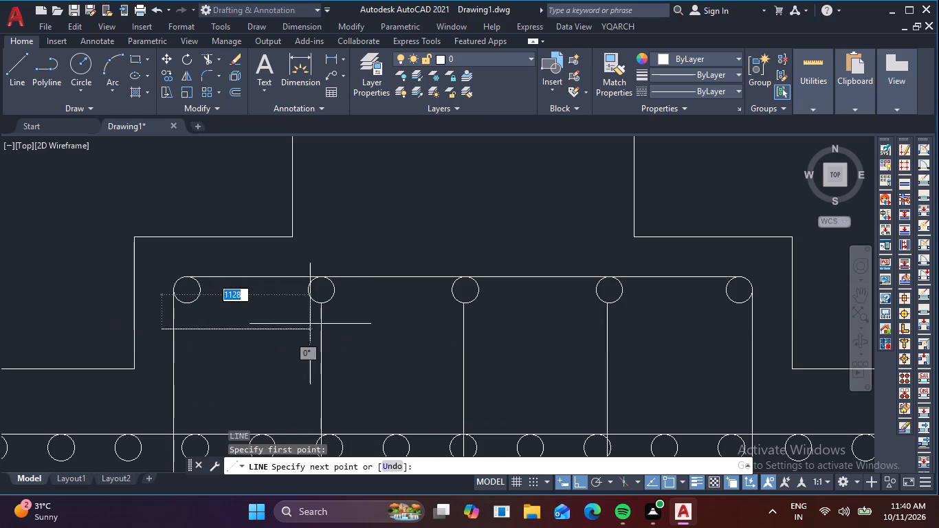
click(765, 324)
key(Escape)
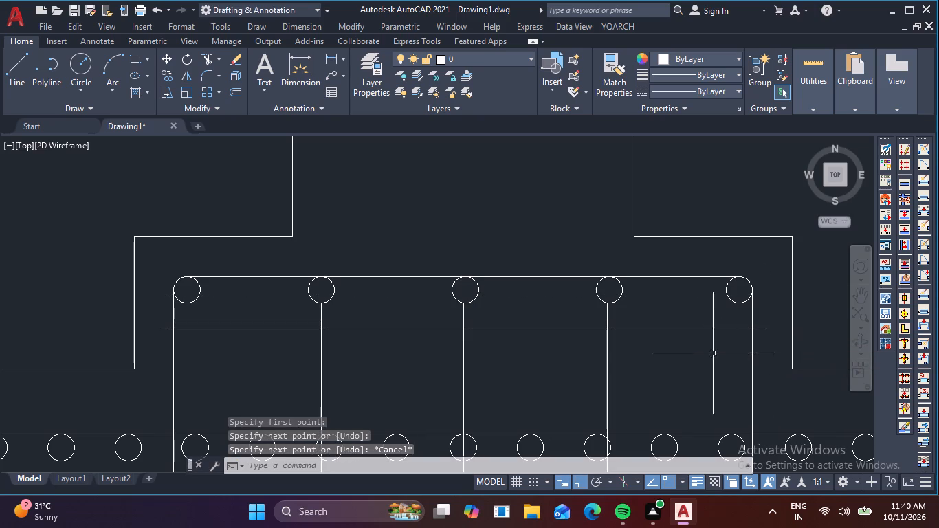
Copy the horizontal line straight down to the endpoint on the inner bar's right leg, level with the lower step's top edge.
drag(679, 354, 683, 345)
click(677, 322)
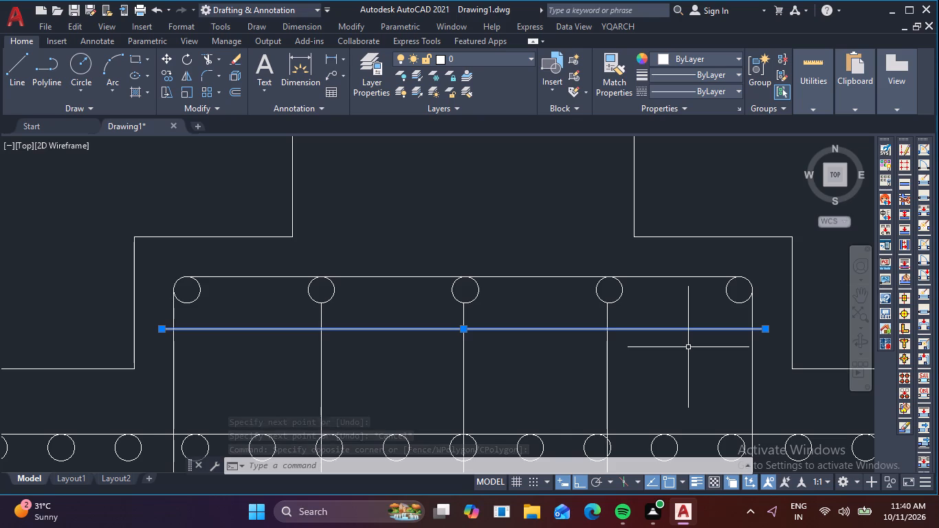
click(688, 347)
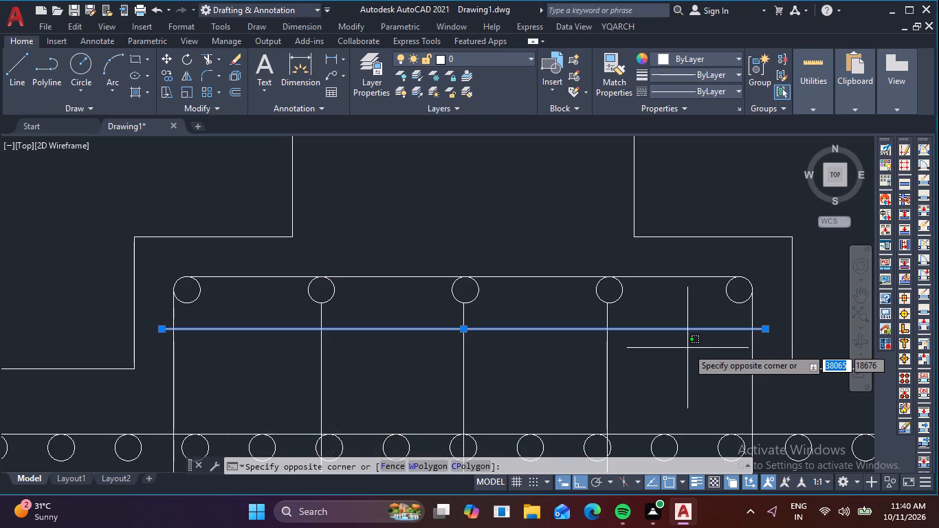
text(CO)
key(space)
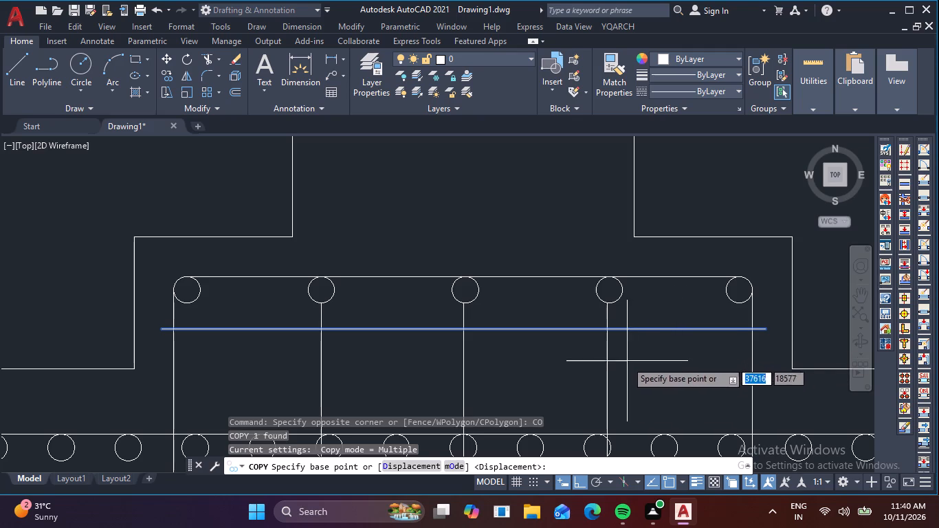
click(757, 331)
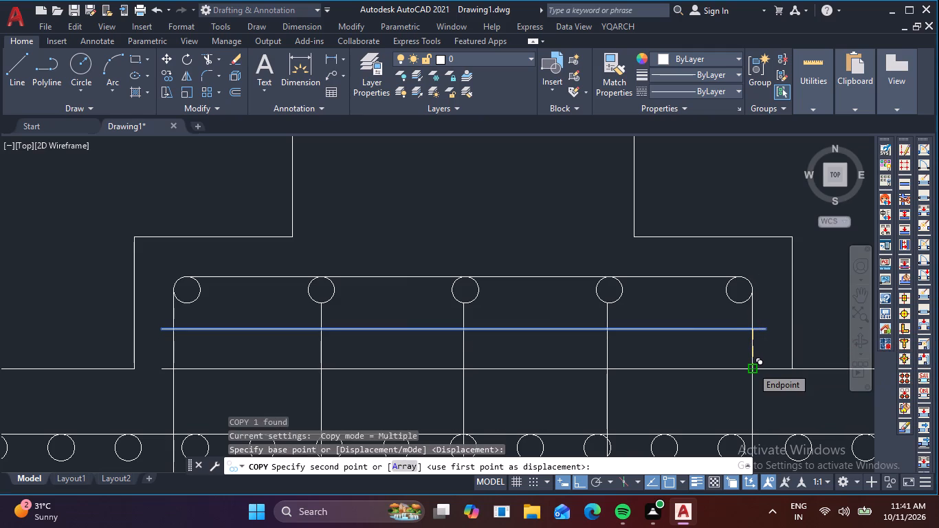
click(752, 367)
key(Escape)
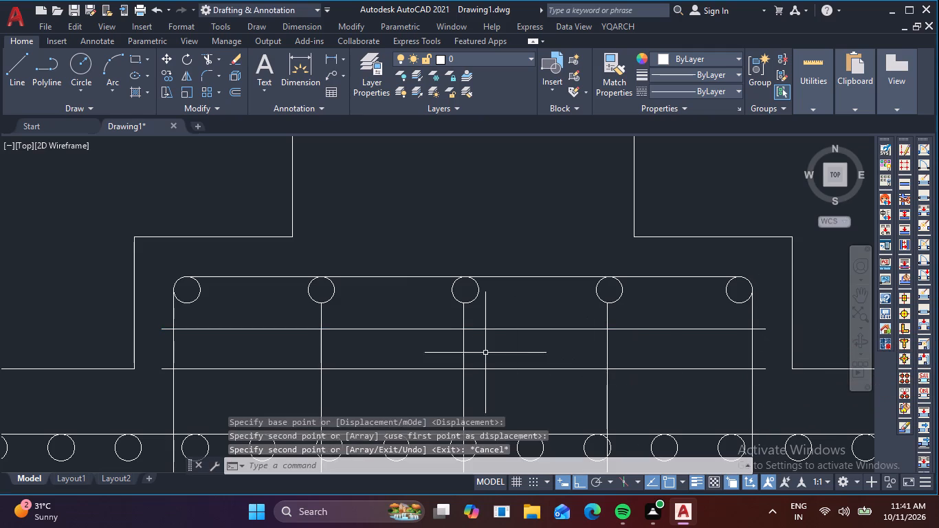
Draw a small circle of about 21 units radius centred on the left end of the upper horizontal line.
middle_drag(436, 340, 730, 274)
key(c)
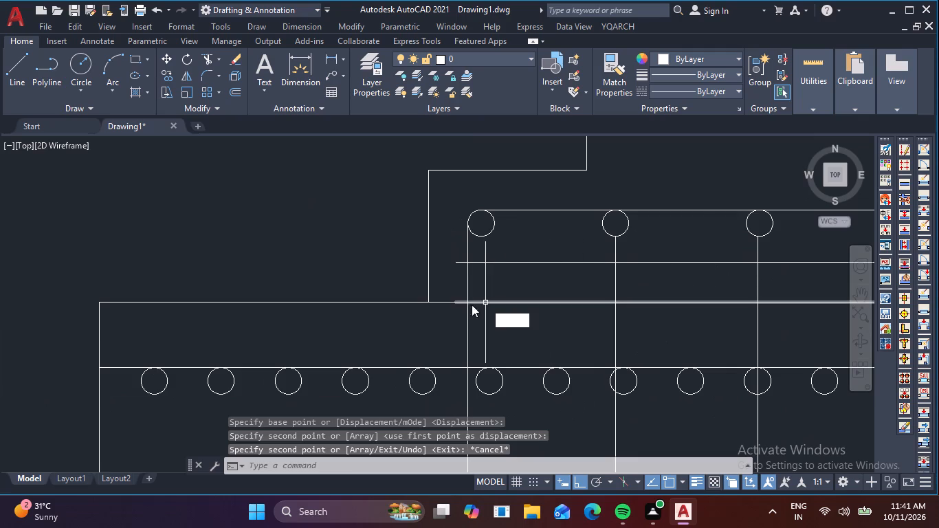
key(space)
scroll(439, 256, up, 3)
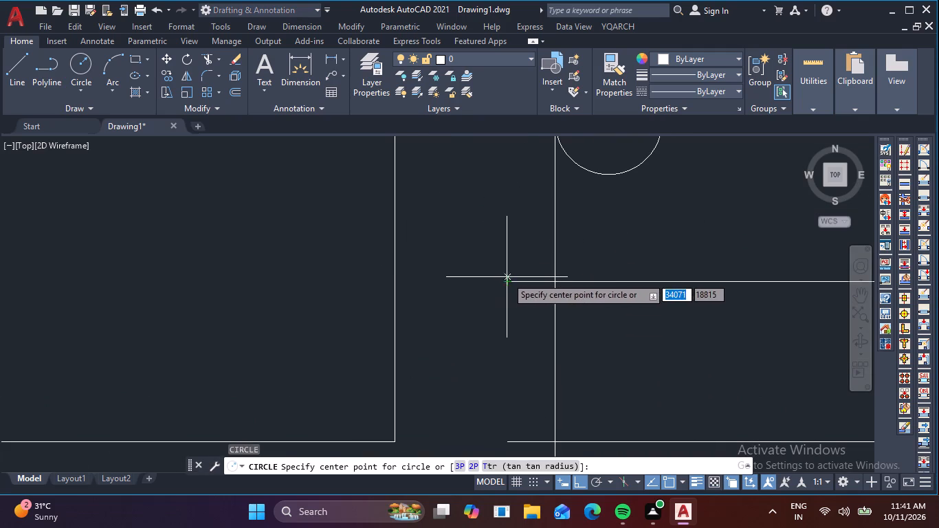
click(507, 280)
click(496, 282)
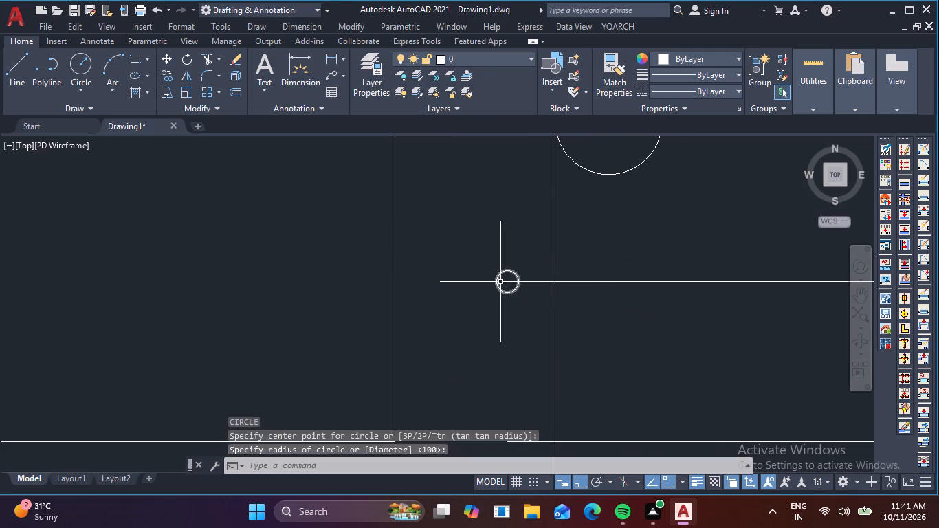
Move the small circle left so that its right quadrant touches the left end of the upper horizontal line.
click(513, 297)
click(500, 289)
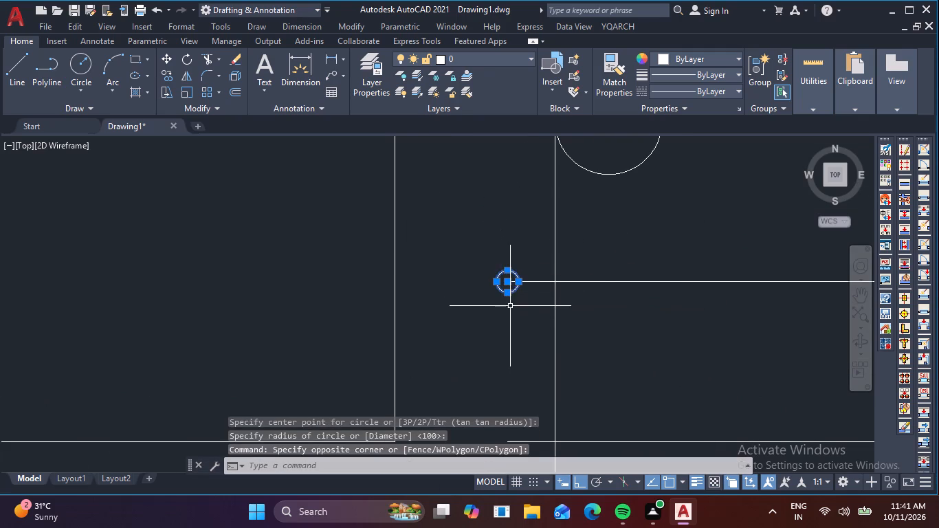
key(m)
key(space)
click(519, 283)
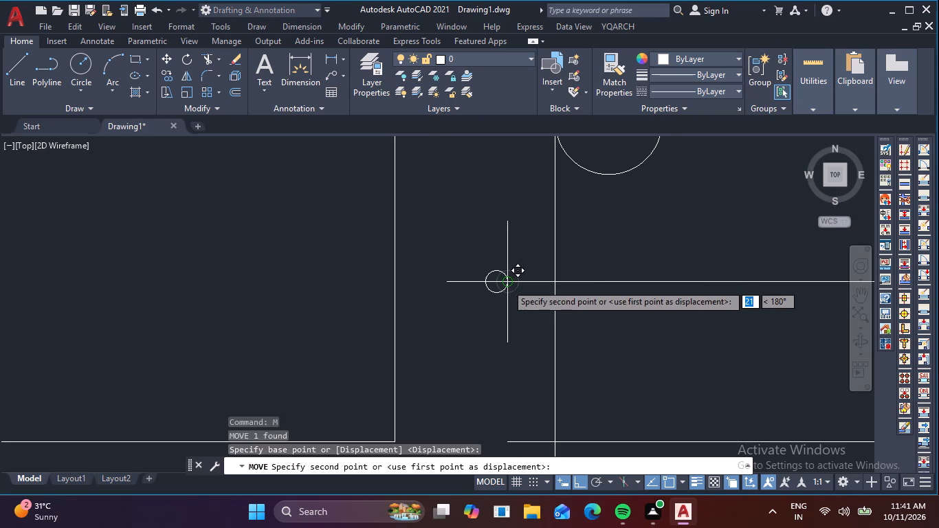
click(505, 284)
Copy the small circle from its right quadrant to the left end of the lower horizontal line.
drag(498, 301, 487, 290)
click(484, 282)
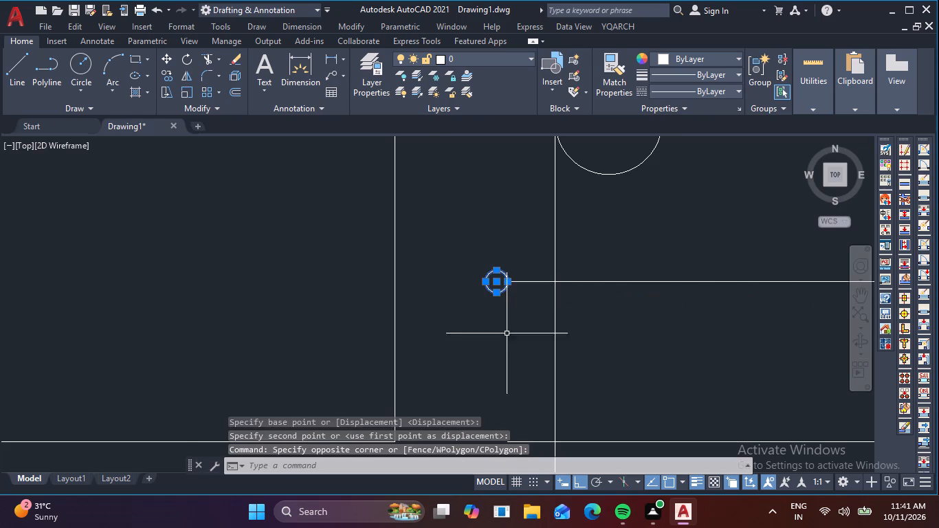
key(m)
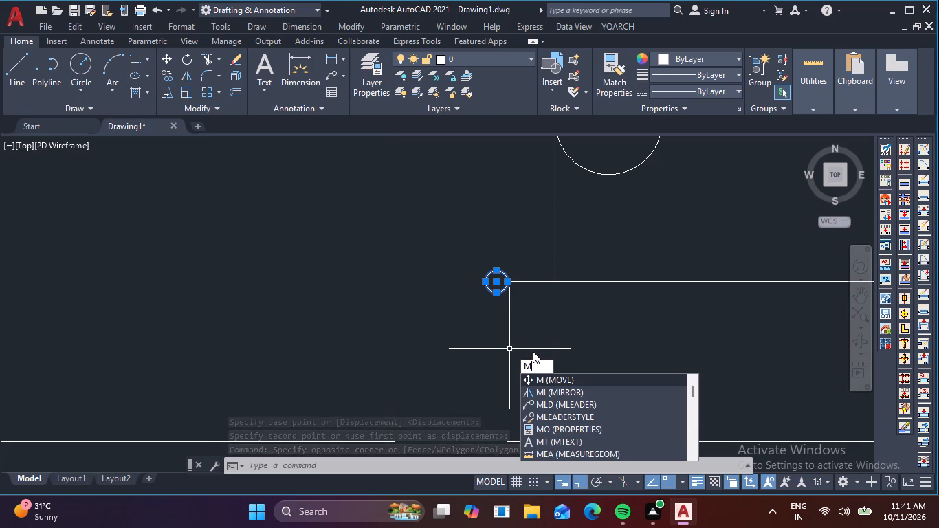
key(BackSpace)
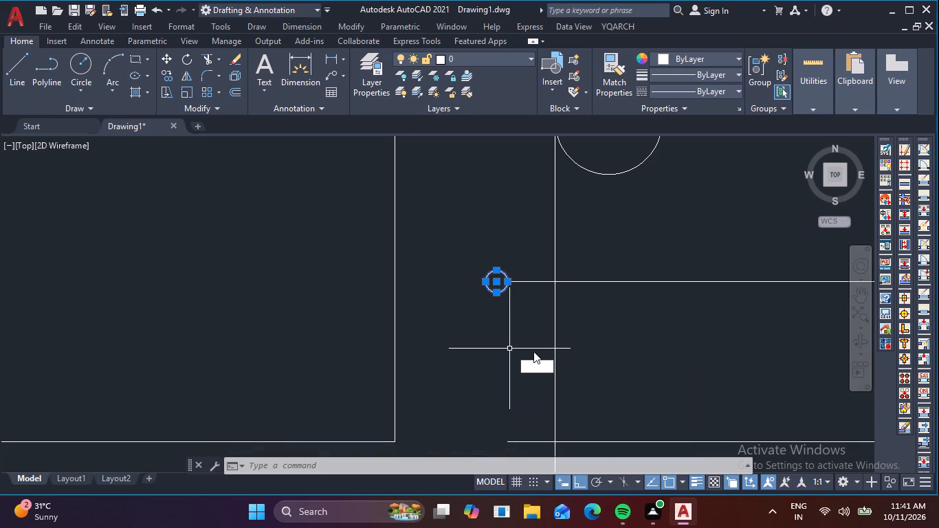
key(c)
key(o)
key(space)
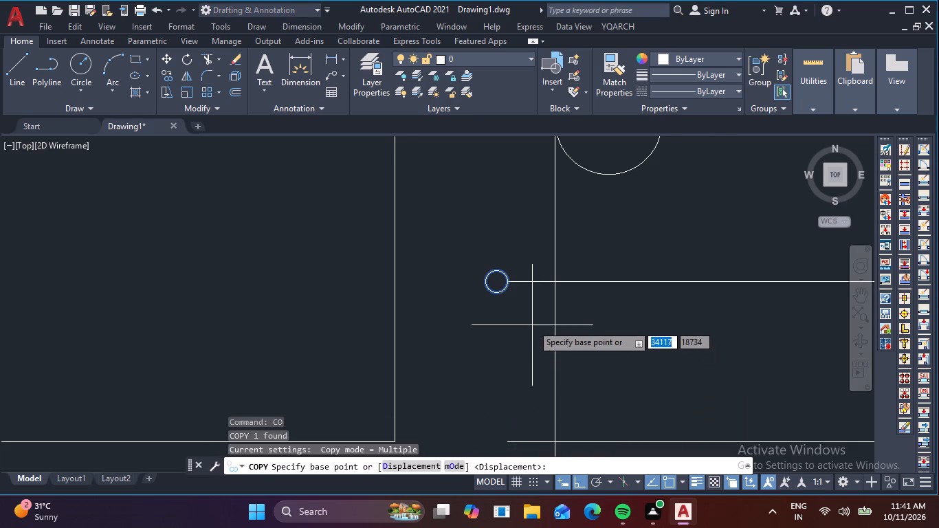
click(510, 278)
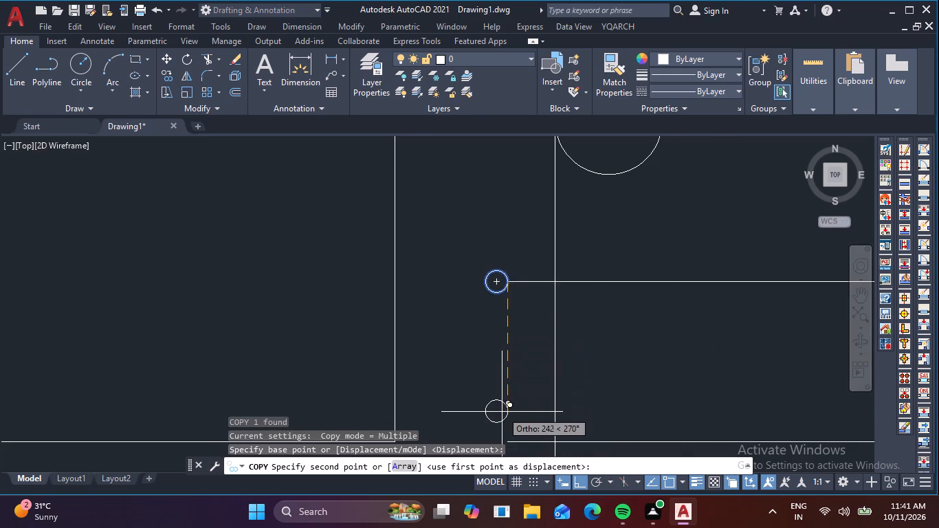
click(506, 441)
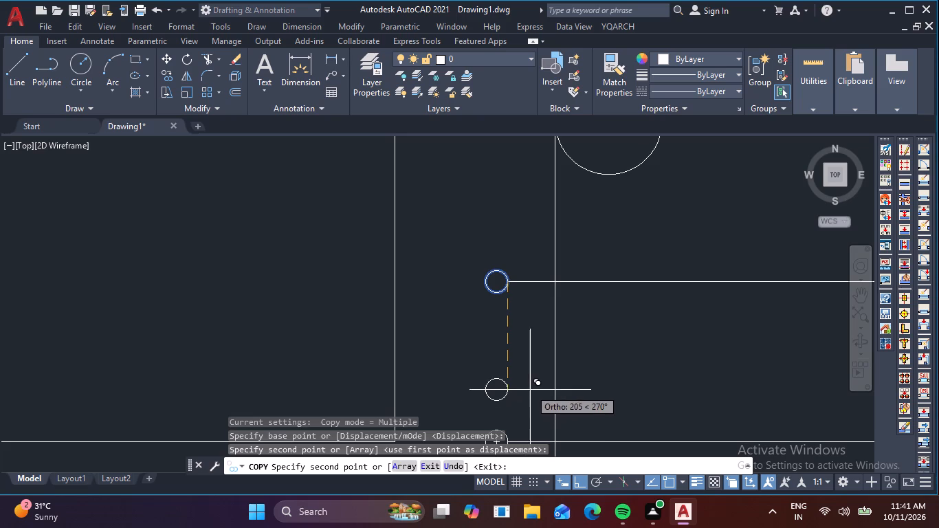
key(Escape)
Copy the small circle at the upper horizontal line's left end from its left quadrant to the right ends of both horizontal lines.
drag(498, 283, 488, 283)
click(481, 274)
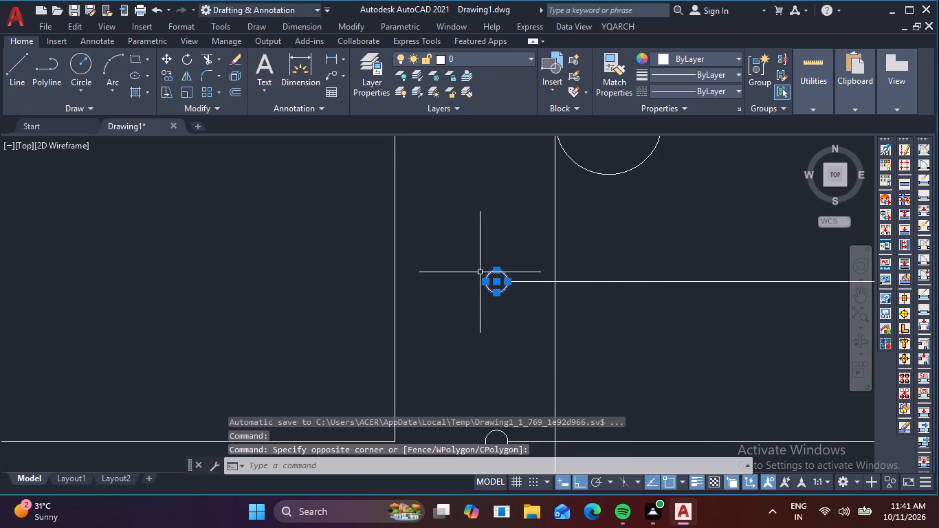
key(c)
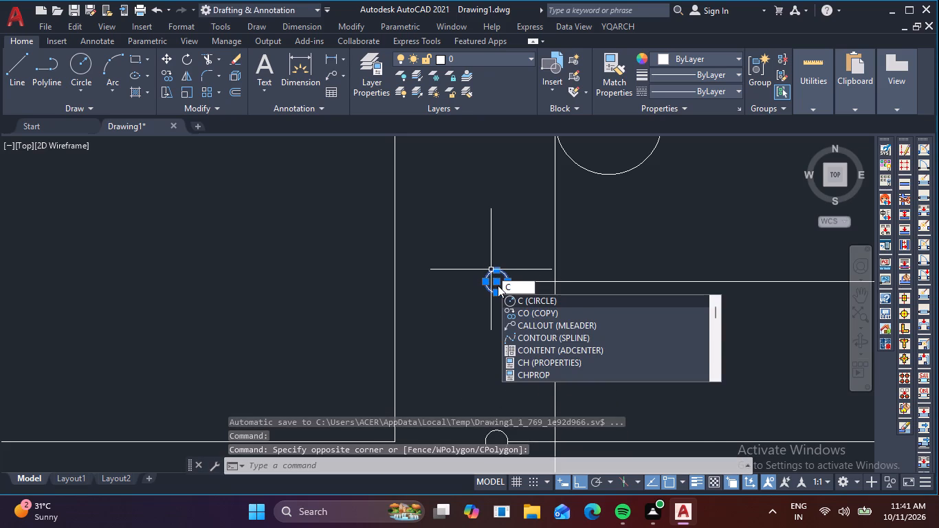
key(o)
key(space)
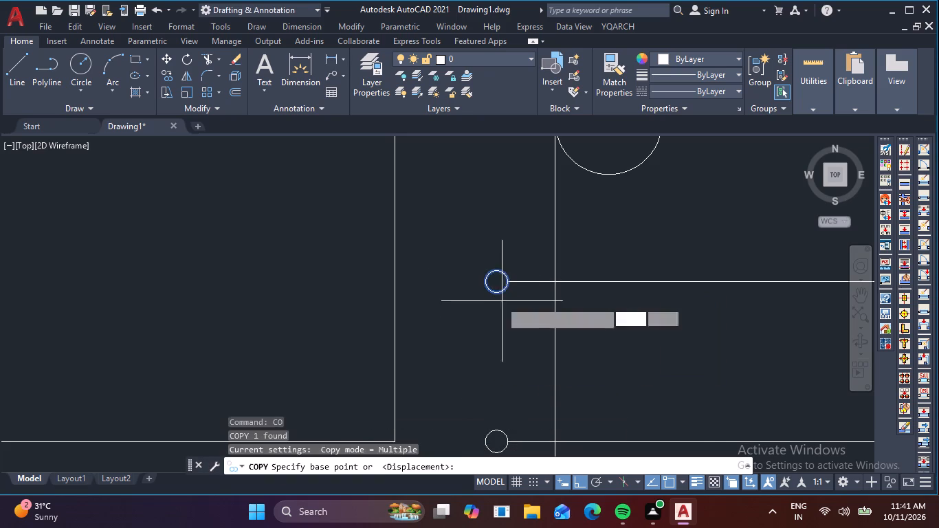
click(484, 282)
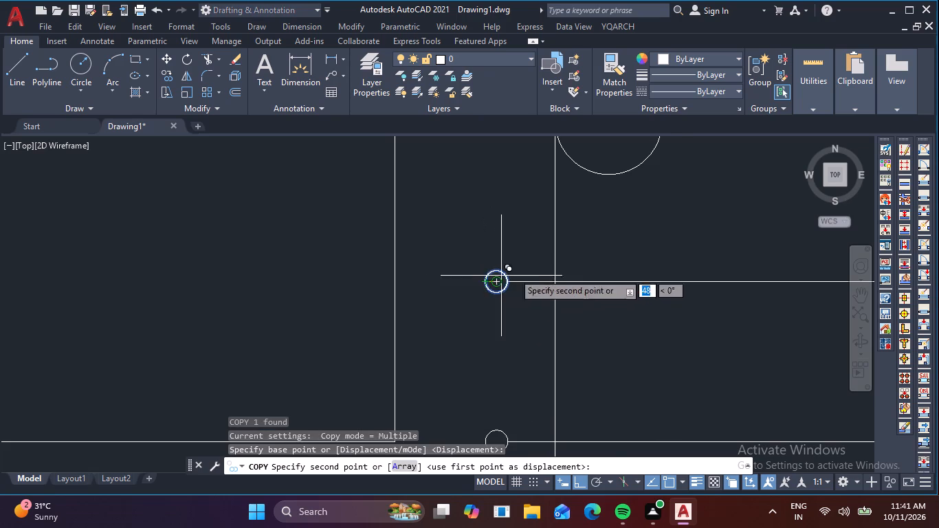
scroll(626, 272, down, 3)
middle_drag(588, 316, 189, 365)
scroll(451, 338, down, 2)
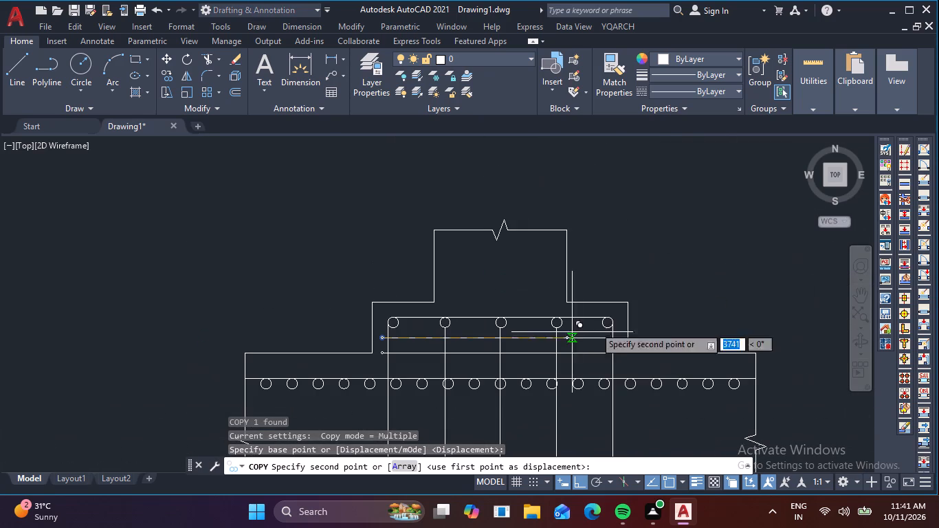
scroll(615, 344, up, 5)
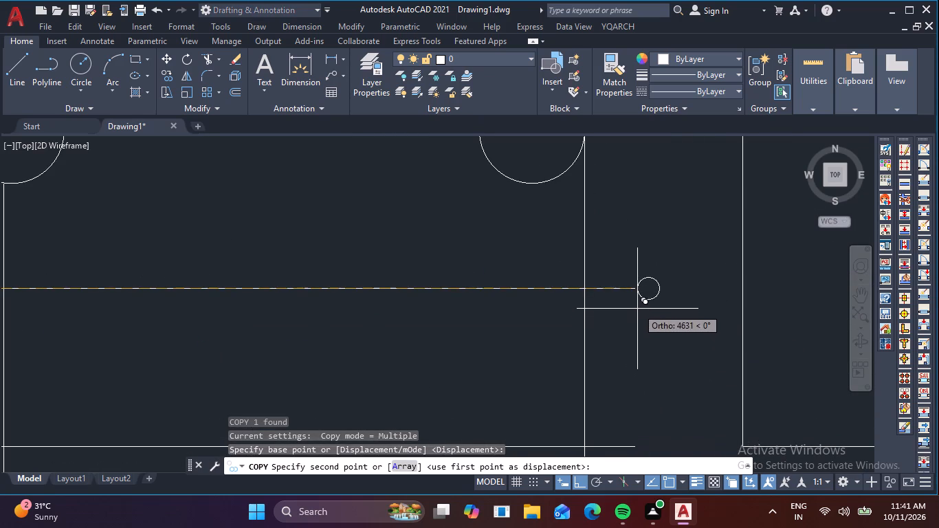
click(637, 291)
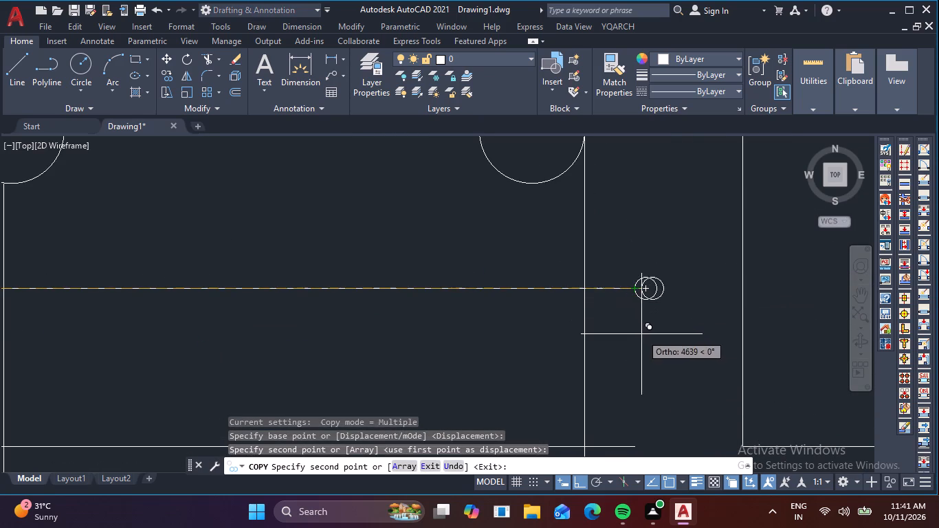
key(F8)
middle_drag(652, 397, 629, 324)
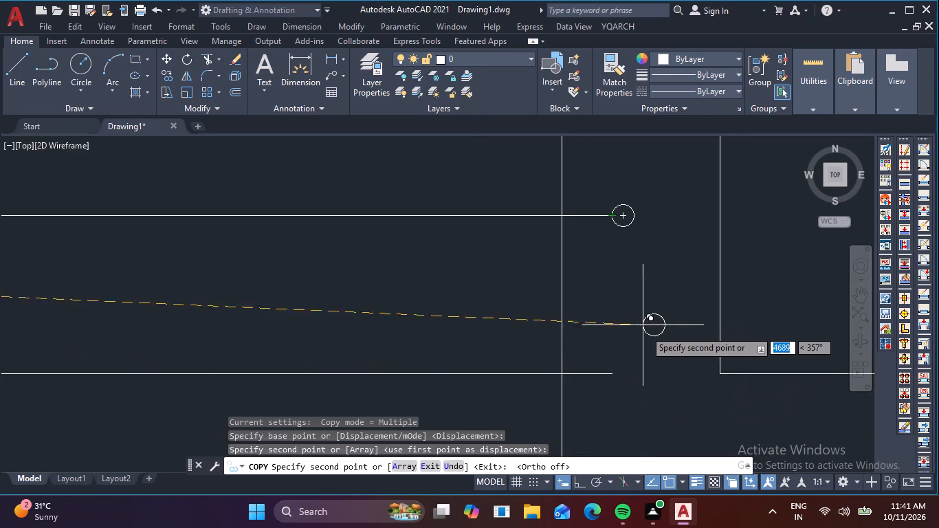
click(616, 373)
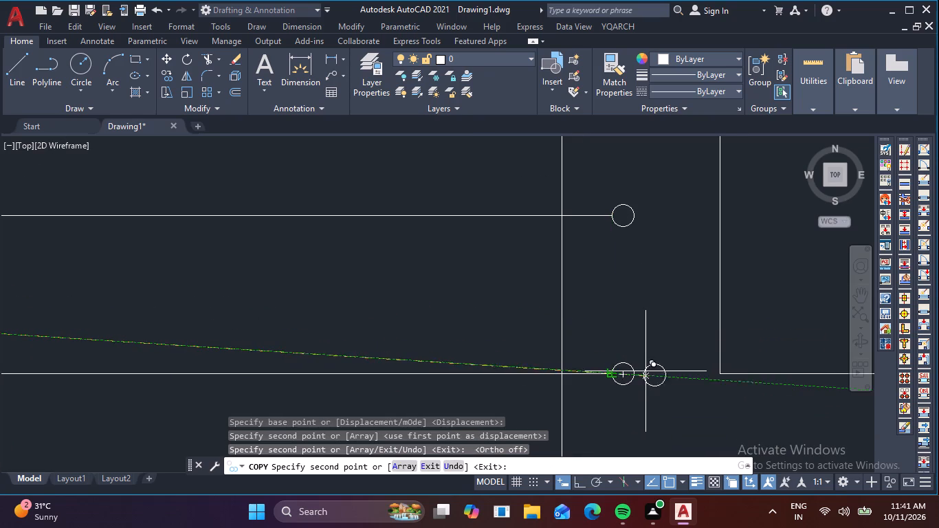
key(Escape)
Copy the small circle at the lower horizontal line's right end from its top quadrant to the bottom end of the left inner vertical bar.
click(637, 374)
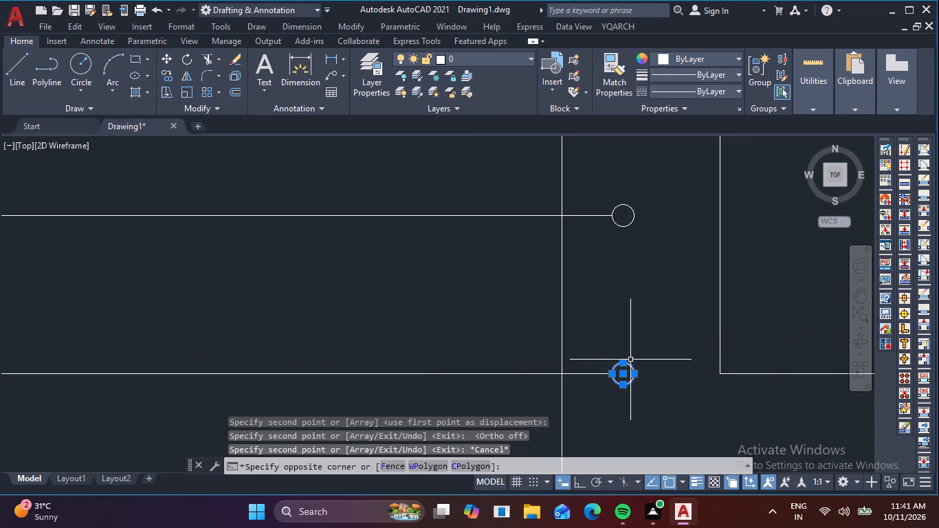
click(630, 360)
key(c)
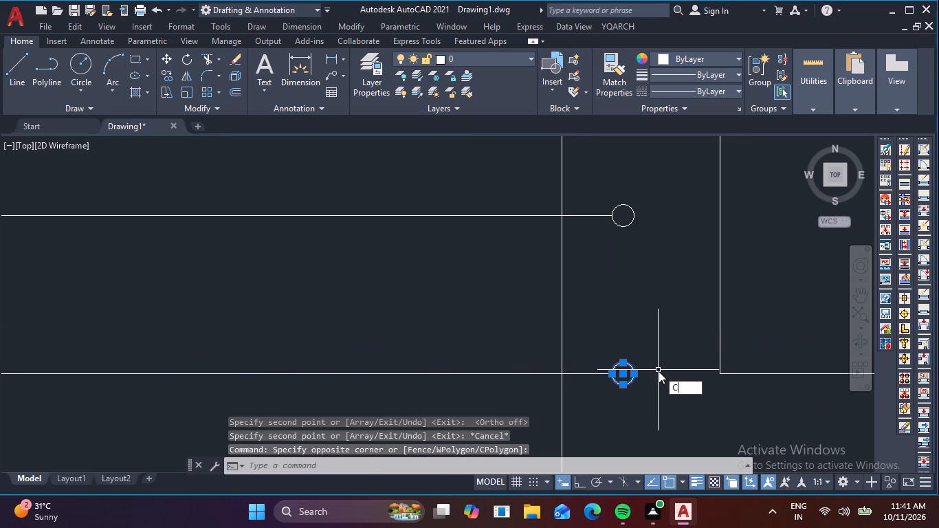
text(O)
key(space)
scroll(616, 356, up, 2)
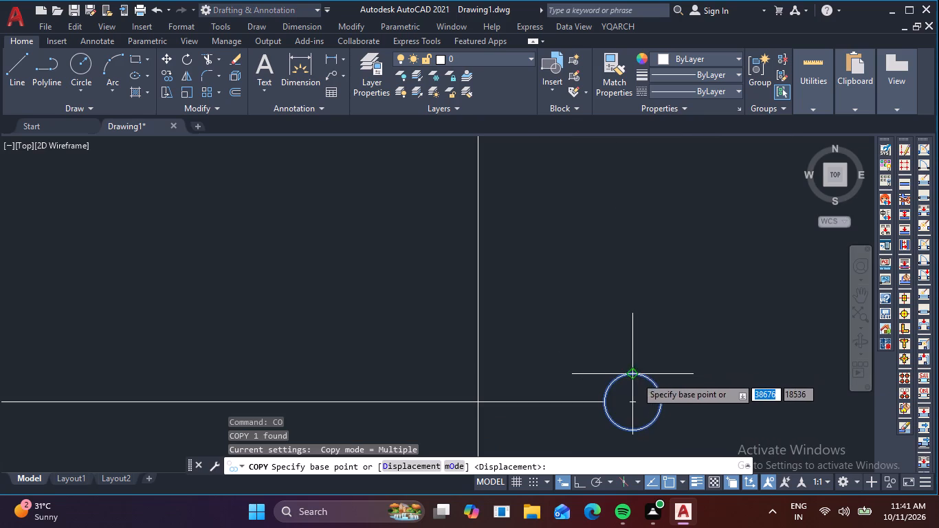
click(636, 377)
scroll(644, 382, down, 3)
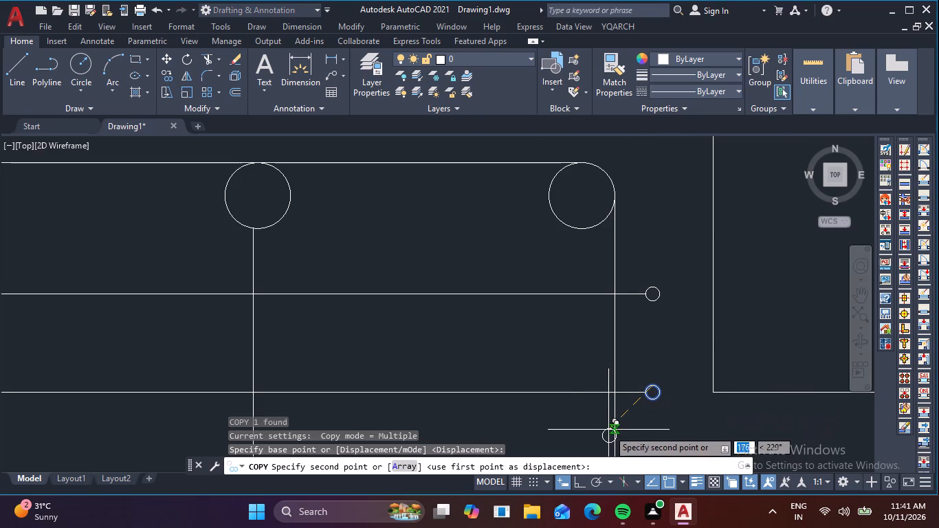
middle_drag(566, 421, 606, 340)
scroll(609, 316, down, 3)
middle_drag(553, 311, 565, 276)
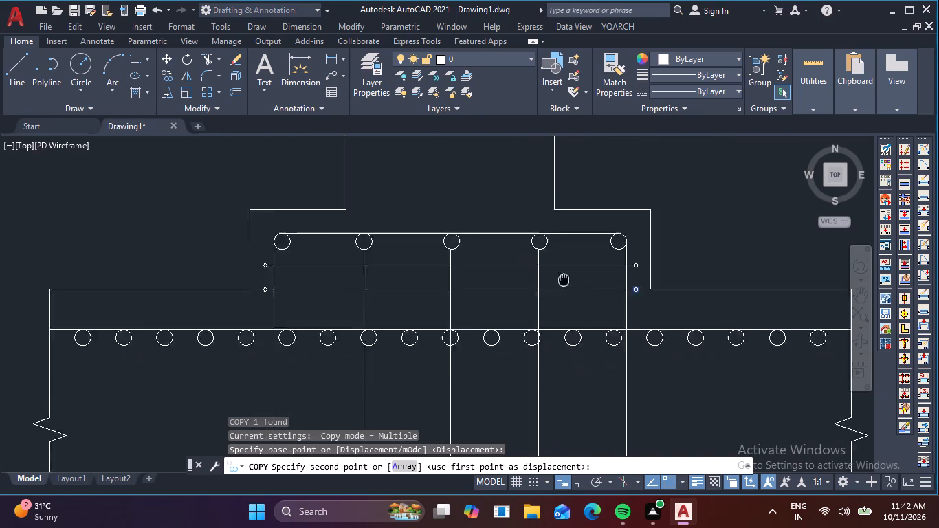
middle_drag(565, 276, 623, 191)
middle_drag(532, 349, 564, 212)
scroll(344, 287, up, 4)
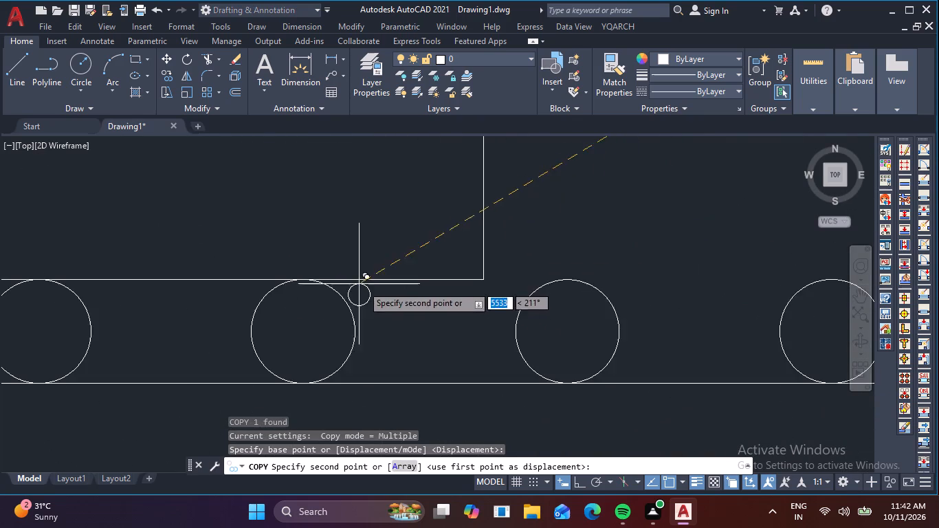
scroll(665, 269, down, 2)
middle_drag(674, 283, 377, 247)
scroll(535, 230, up, 2)
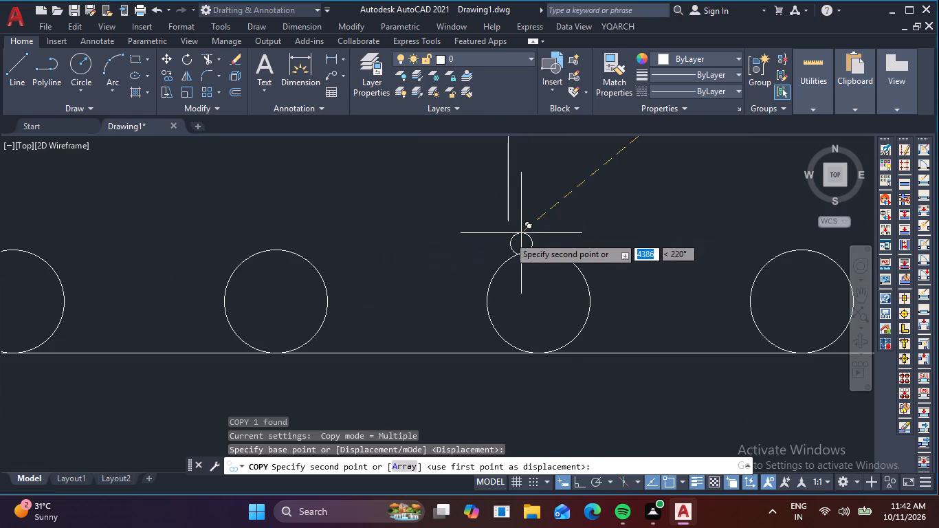
click(506, 223)
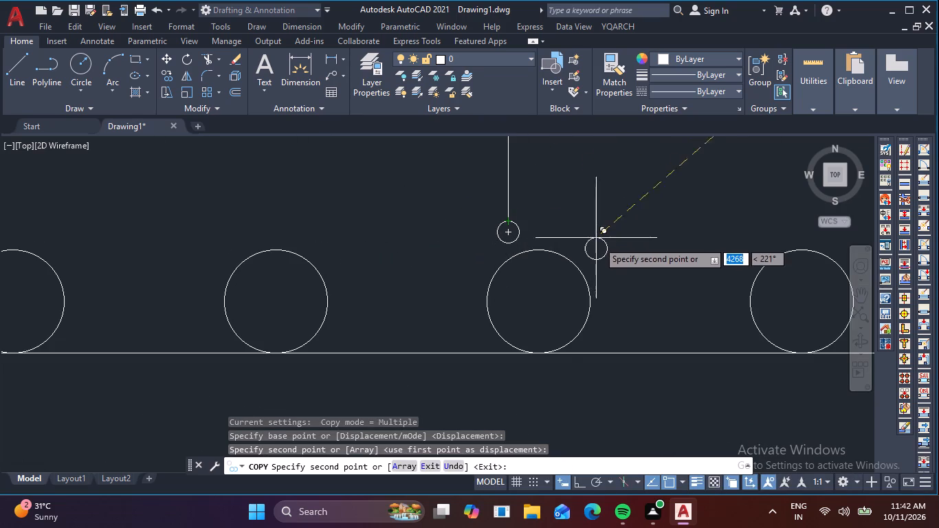
Place further copies of the small circle at the bottom ends of the middle and right inner vertical bars.
scroll(632, 252, down, 2)
middle_drag(655, 261, 403, 239)
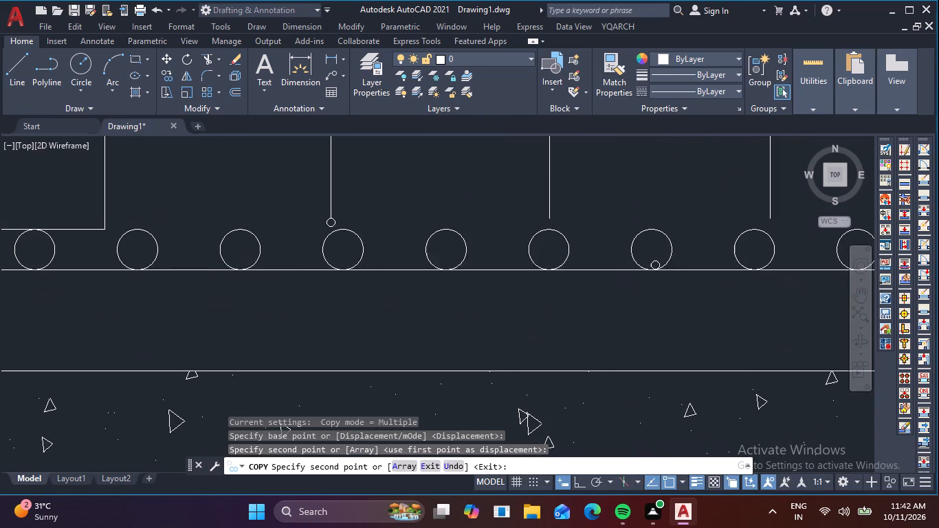
scroll(615, 236, up, 3)
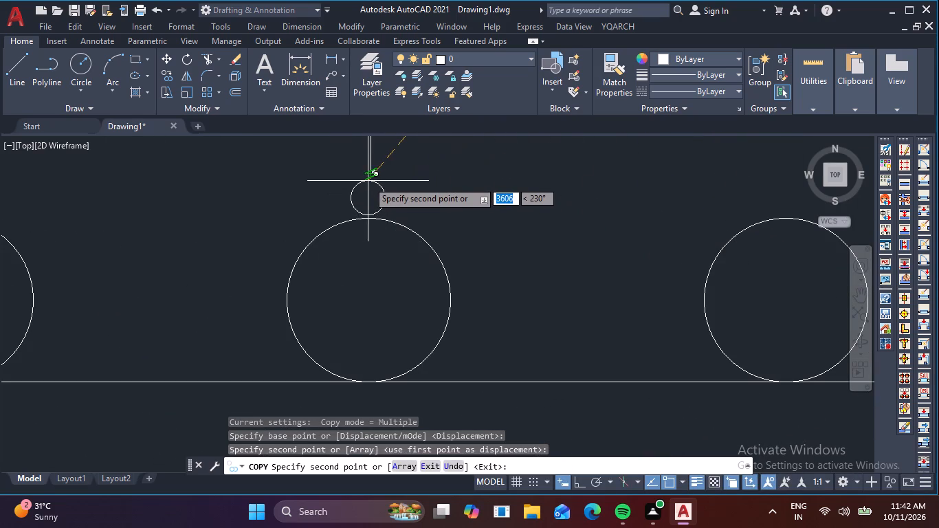
click(371, 175)
scroll(511, 196, down, 2)
middle_drag(517, 203, 531, 203)
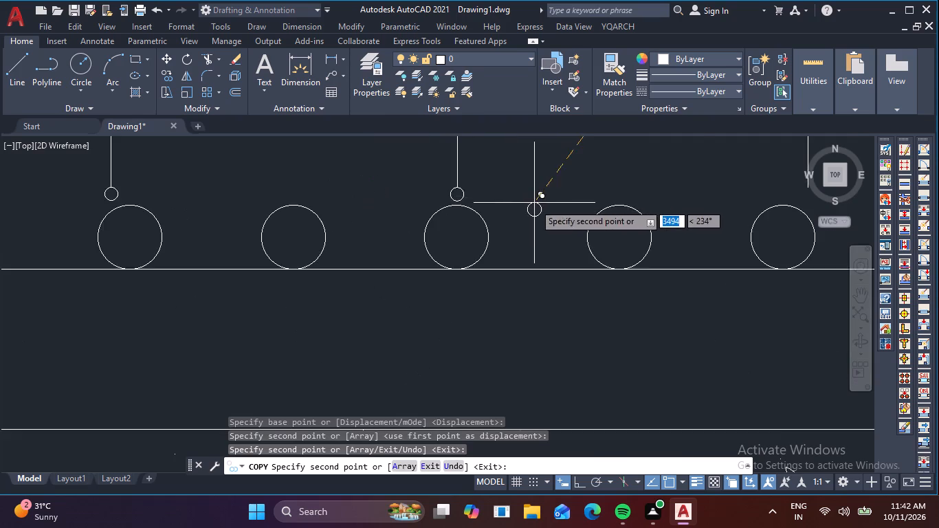
middle_drag(531, 203, 213, 210)
scroll(502, 202, up, 3)
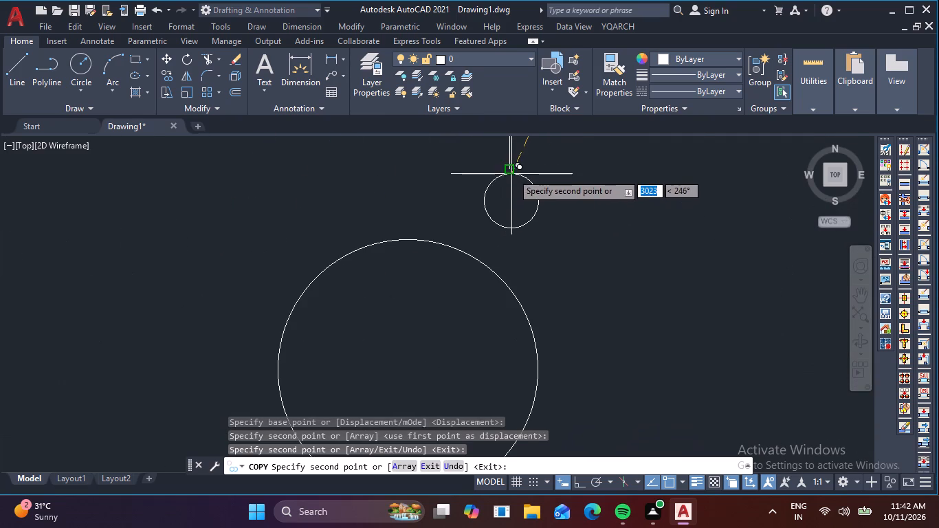
click(512, 172)
scroll(550, 210, down, 4)
middle_drag(619, 218, 258, 227)
scroll(321, 229, down, 1)
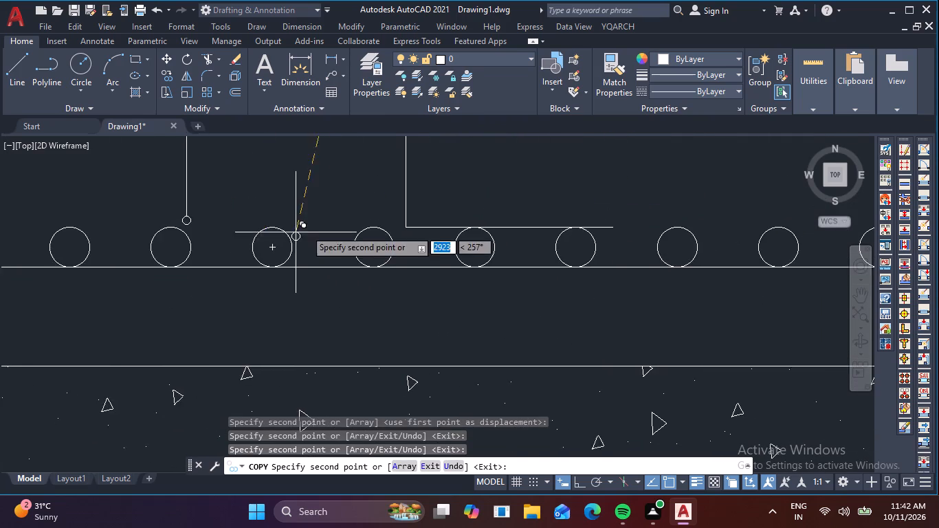
scroll(408, 234, down, 1)
scroll(487, 218, down, 1)
middle_drag(500, 300, 502, 318)
key(Escape)
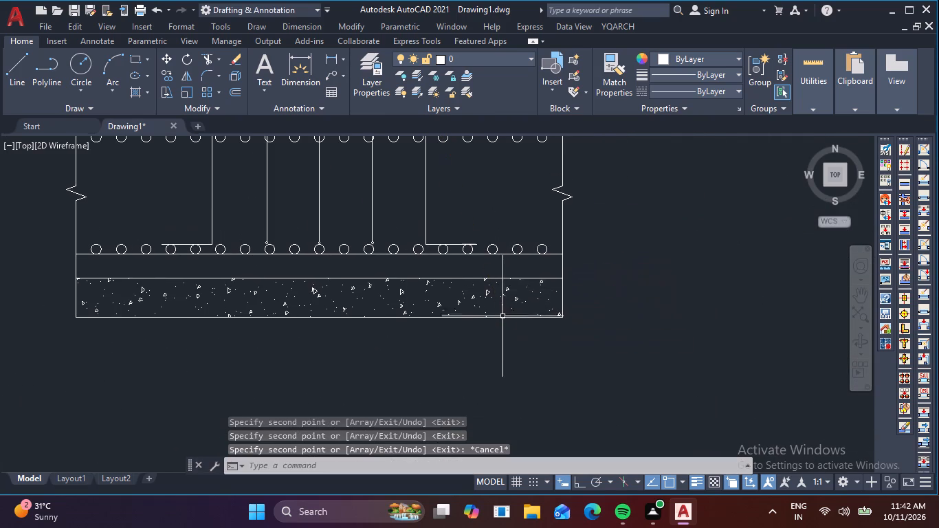
middle_drag(516, 286, 542, 331)
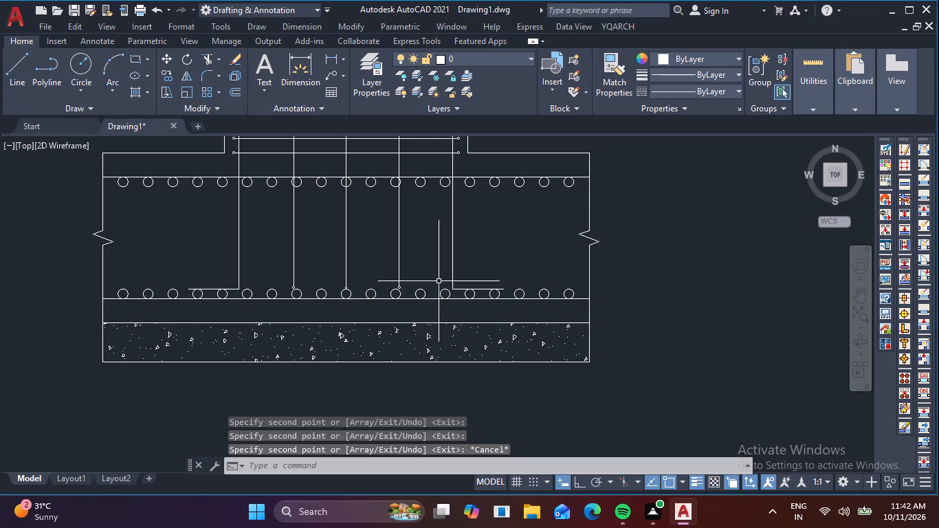
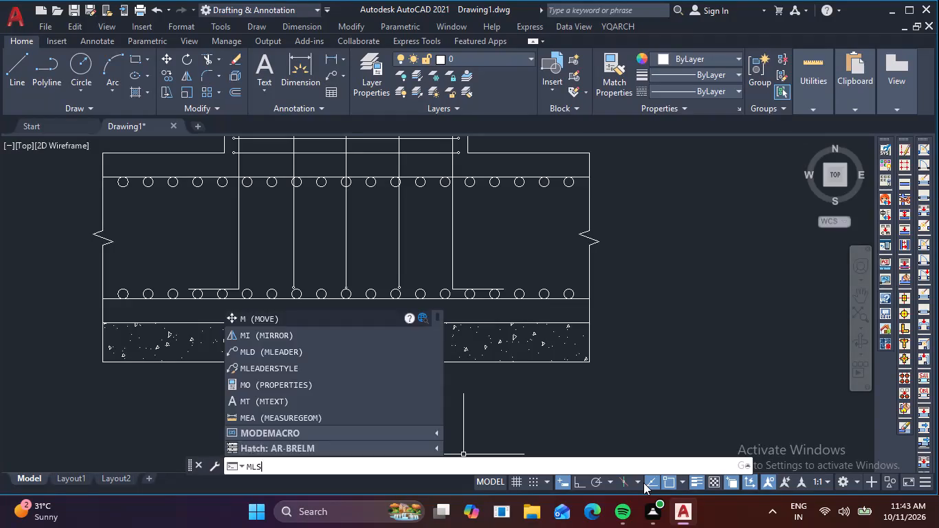
Modify the Standard multileader style to allow a maximum of 3 leader points and use a text height of 300.
key(Return)
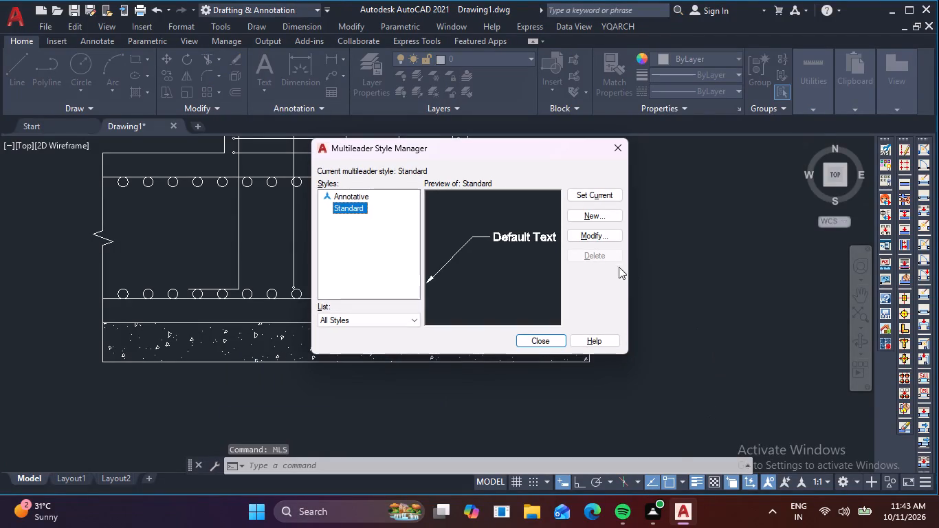
click(604, 232)
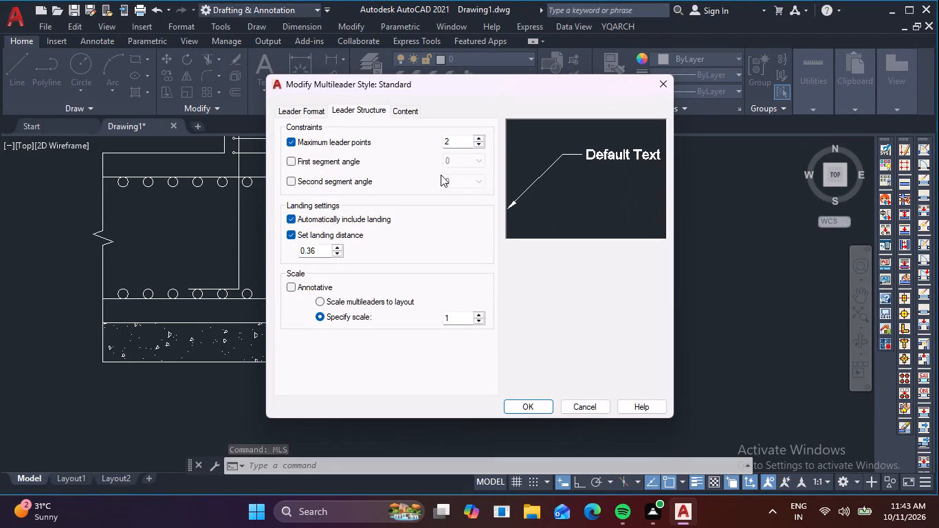
click(479, 138)
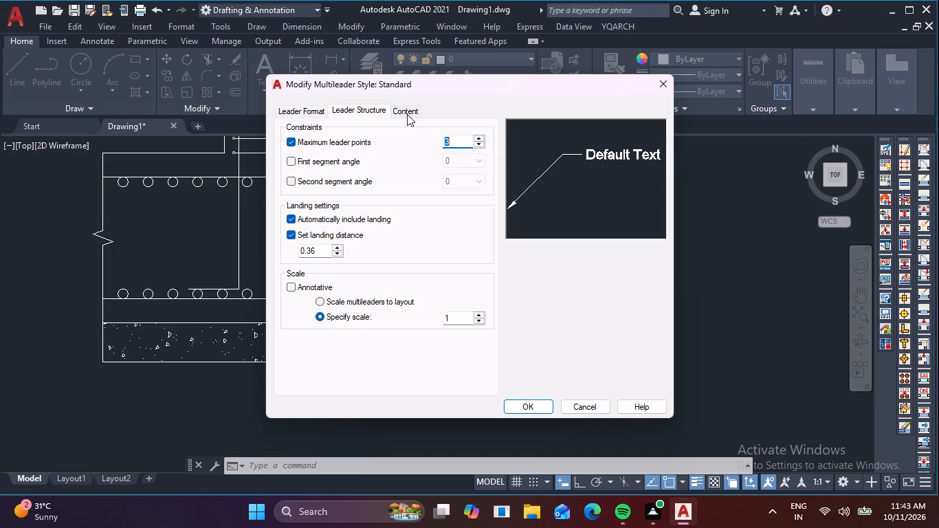
click(408, 112)
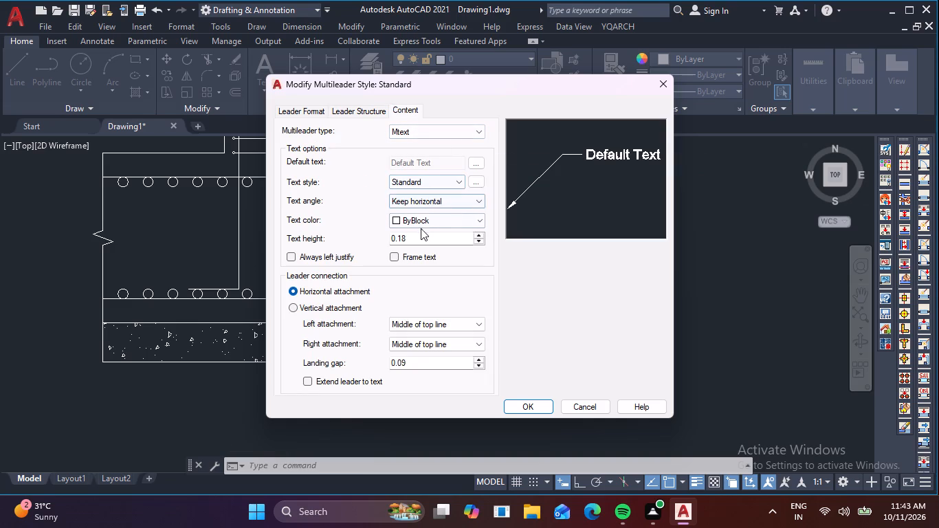
drag(415, 241, 343, 243)
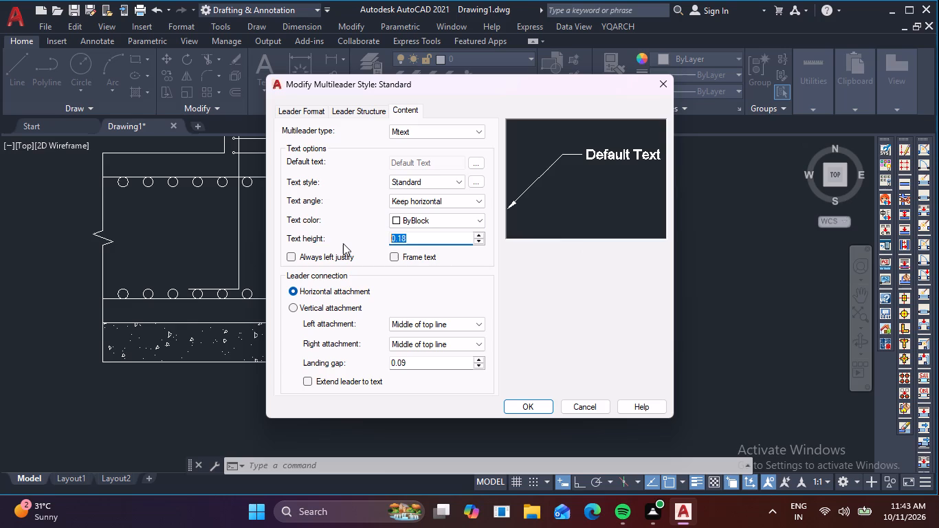
text(300)
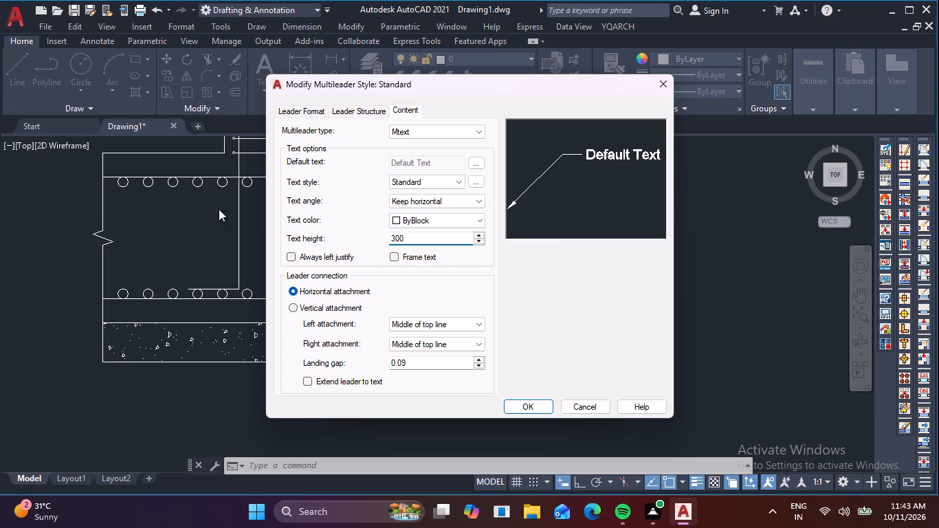
Set the Standard multileader style's arrowhead size to 200 and make the style current.
click(301, 110)
drag(398, 258, 364, 252)
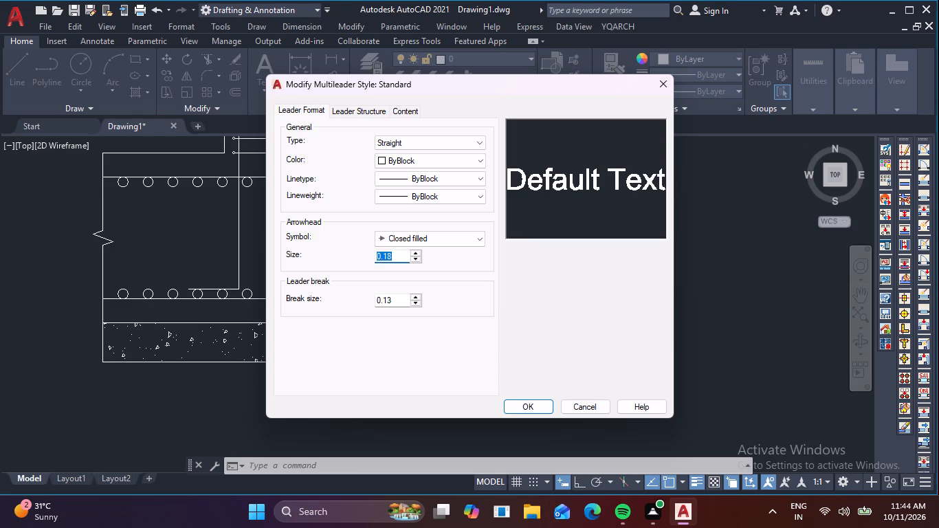
drag(364, 252, 342, 247)
text(300)
key(BackSpace)
key(BackSpace)
text(299)
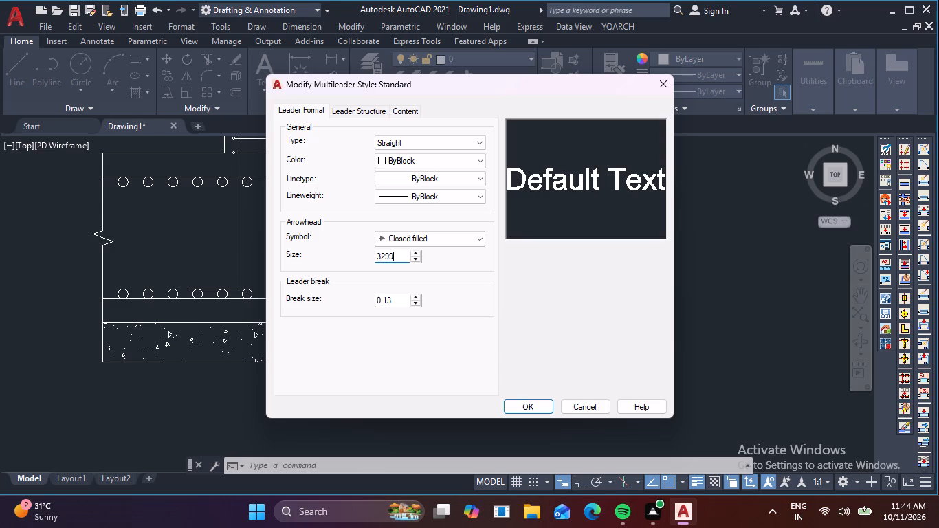
key(BackSpace)
key(BackSpace)
key(BackSpace)
key(BackSpace)
key(2)
text(00)
click(536, 408)
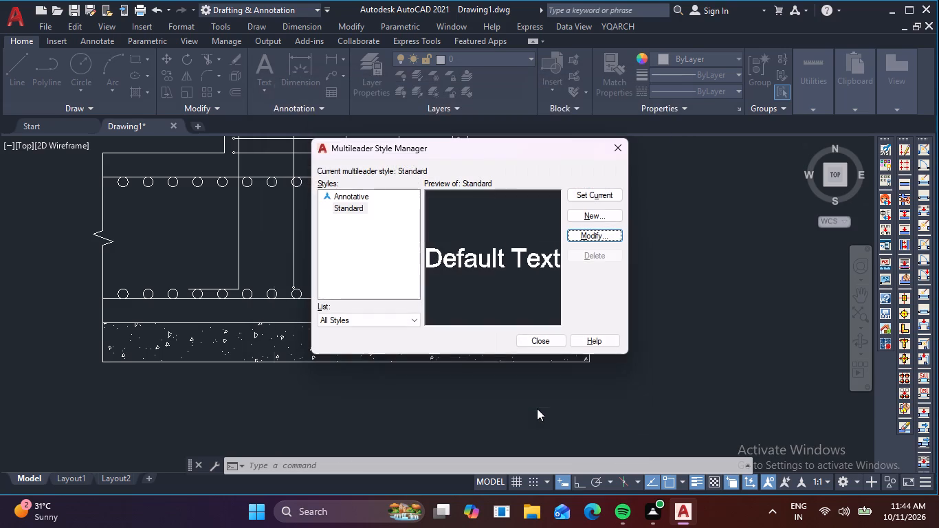
click(599, 193)
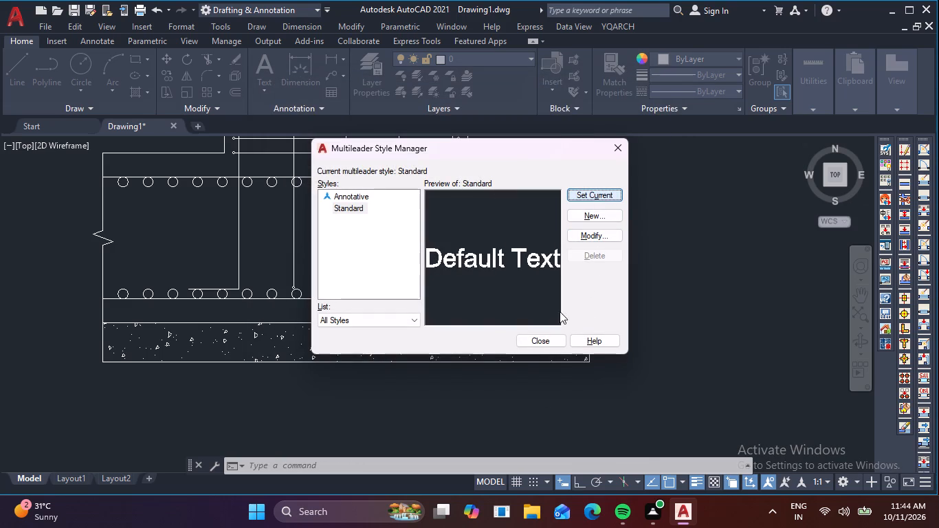
click(557, 344)
Place an orthogonal multileader from the top horizontal bar below the column, rising about 1100 and landing outside the column's right edge.
middle_drag(505, 267, 521, 326)
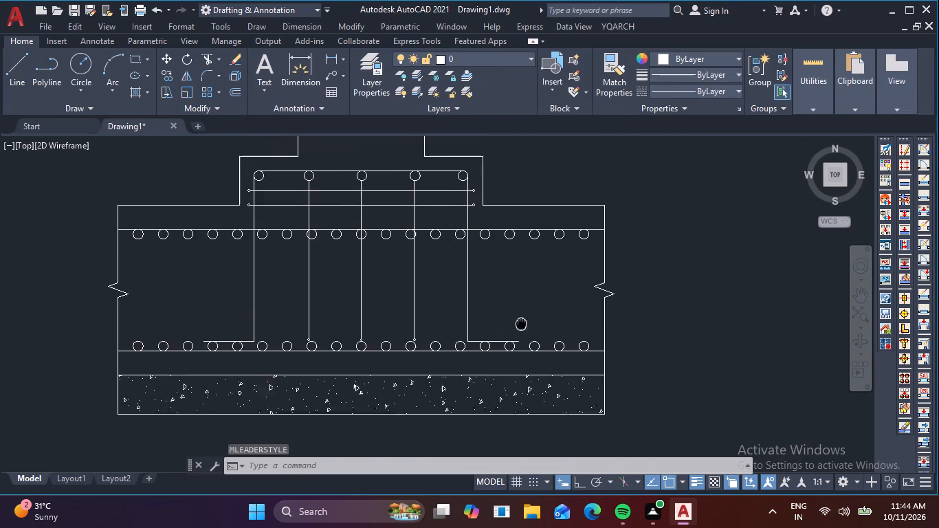
middle_drag(521, 326, 522, 346)
text(MUL)
key(t)
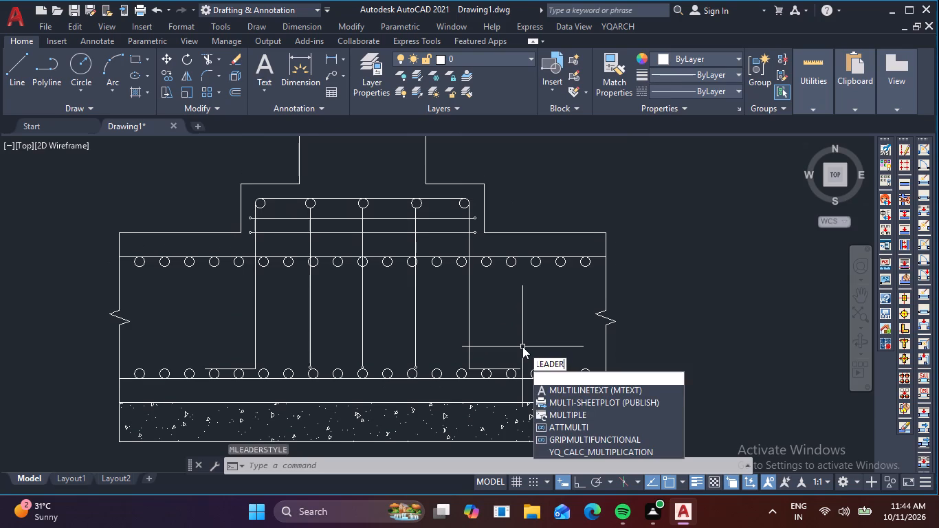
key(space)
middle_drag(447, 265, 466, 393)
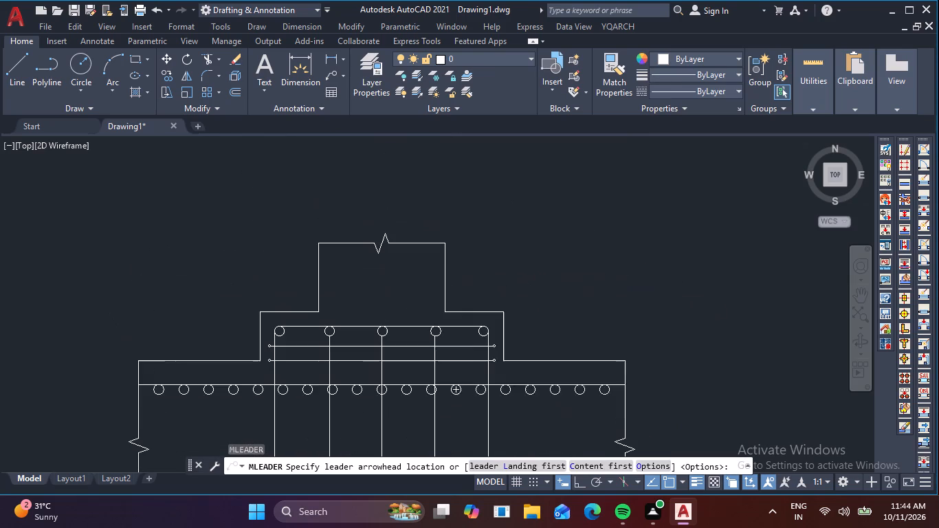
click(410, 324)
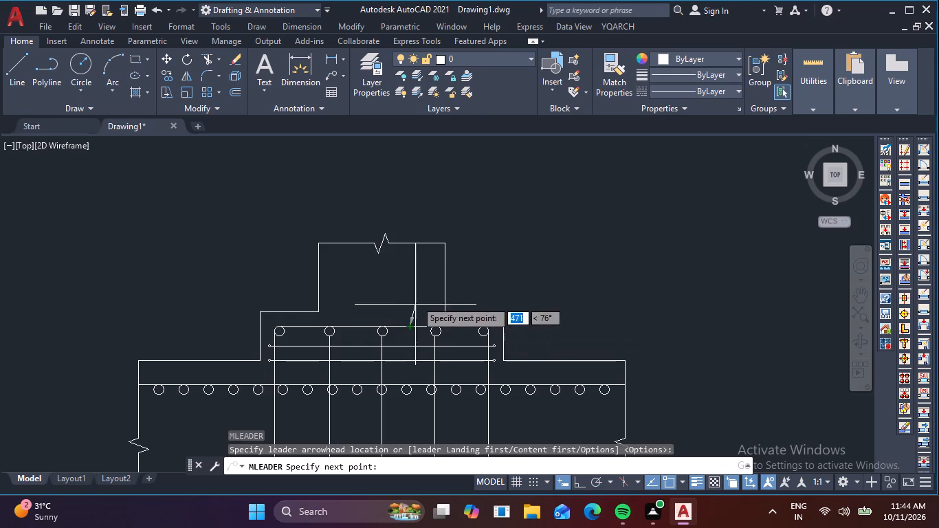
key(F8)
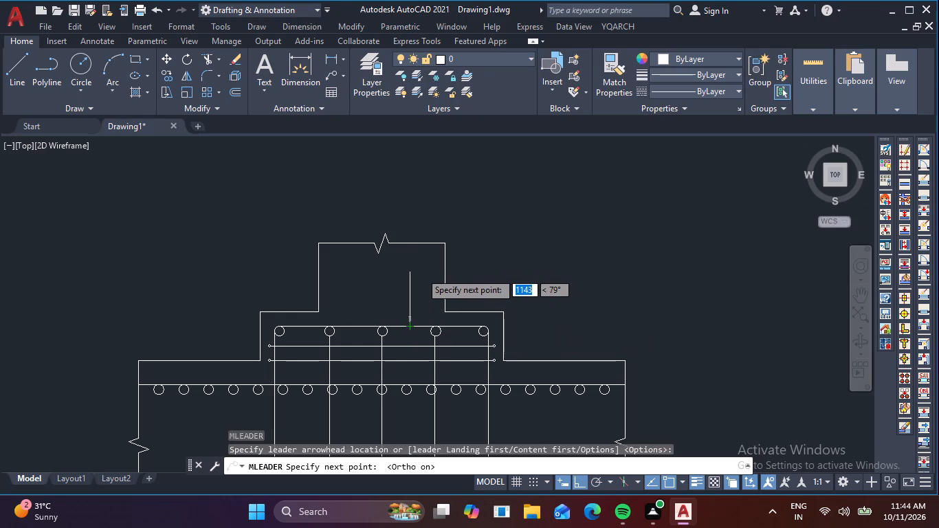
click(408, 271)
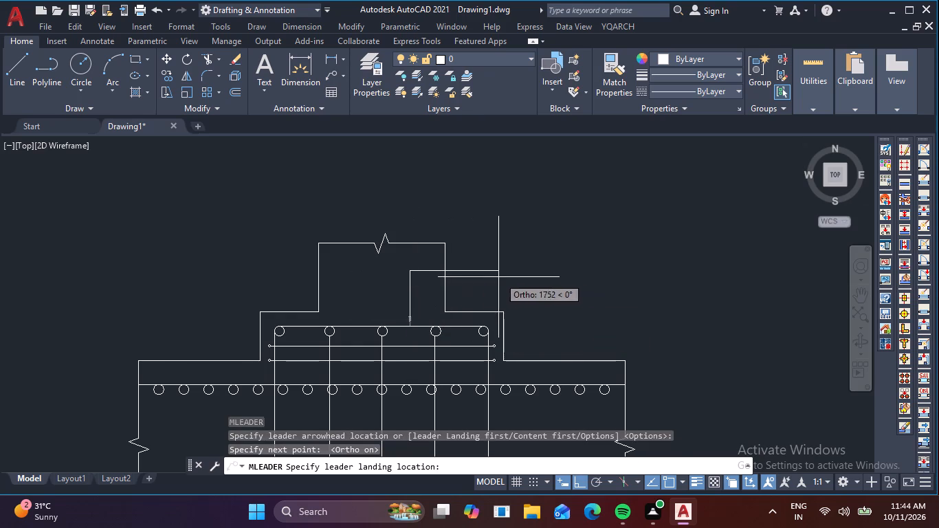
click(557, 269)
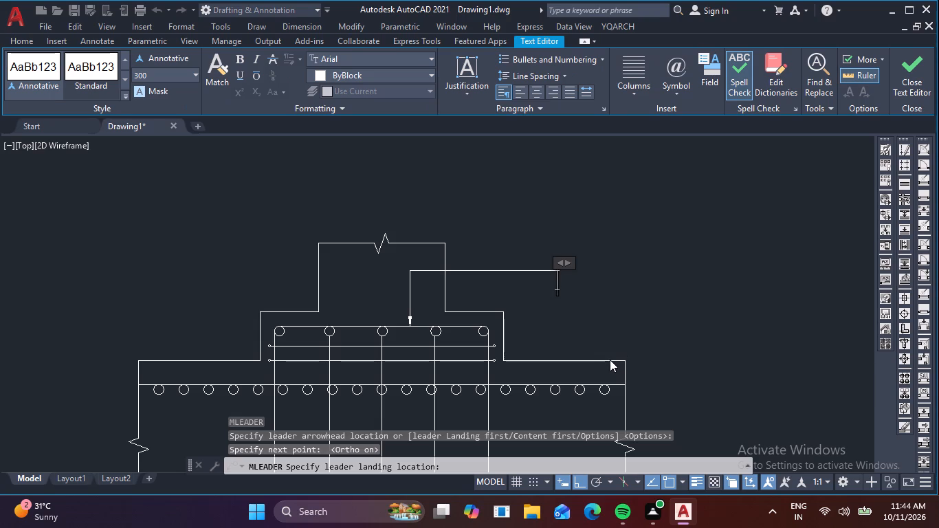
Enter the leader text 12Ø, copying the Ø symbol from the Arial character map.
text(12)
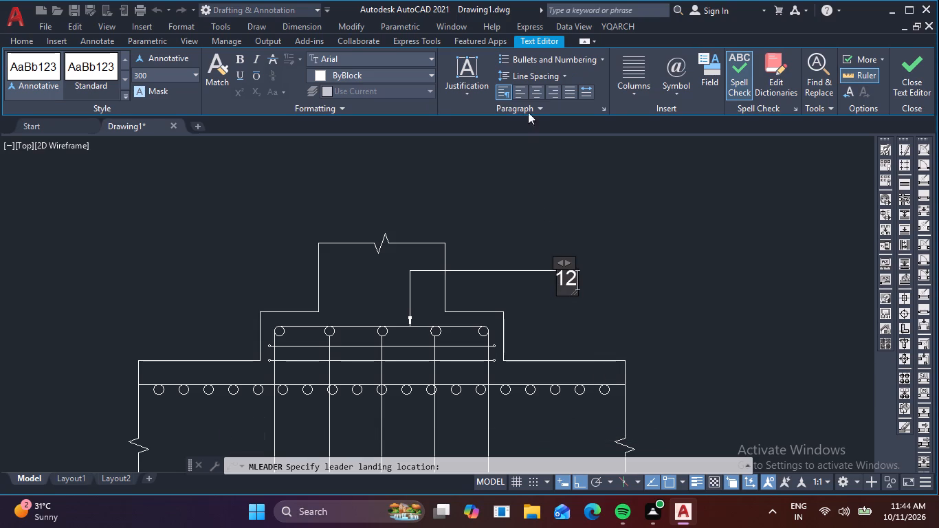
click(679, 91)
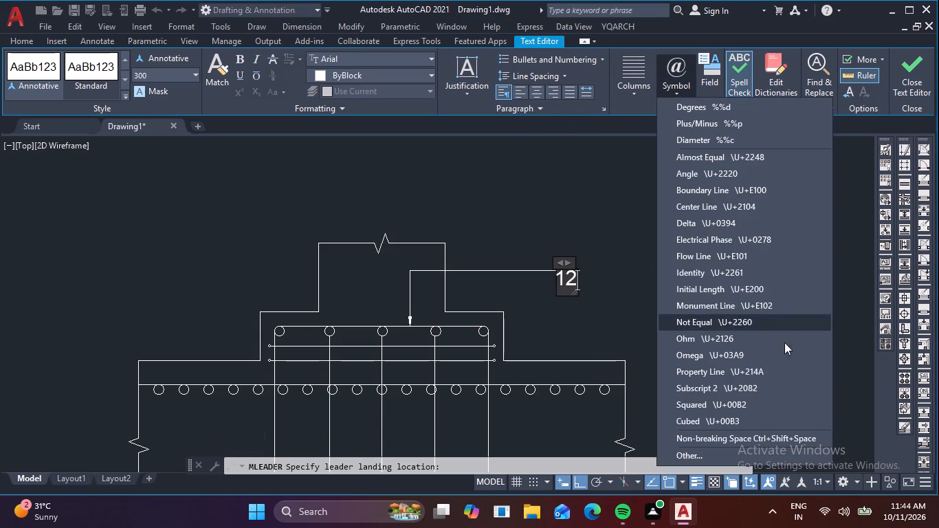
click(771, 459)
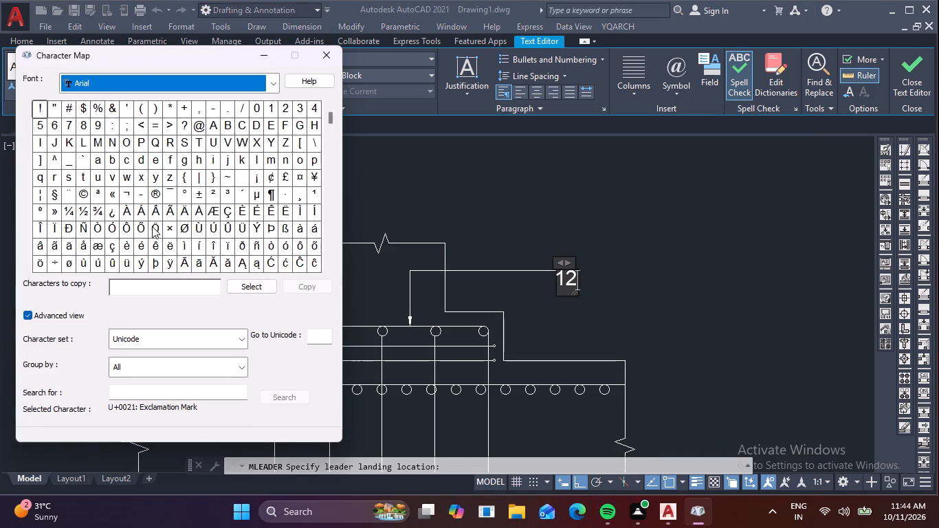
click(184, 230)
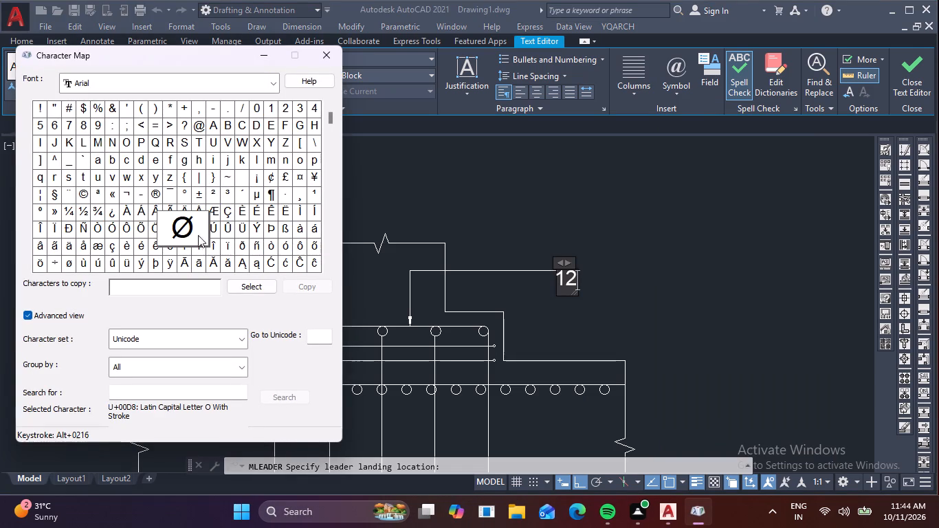
click(264, 287)
click(308, 287)
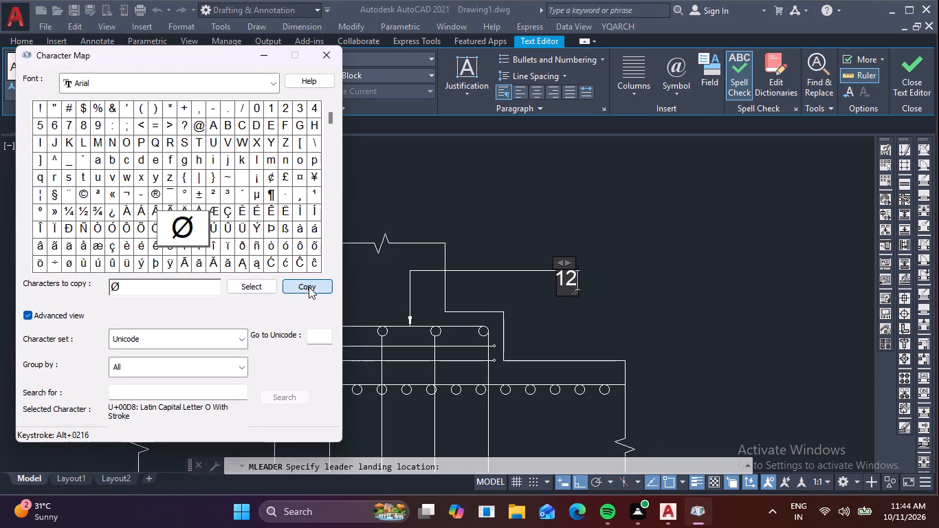
click(324, 54)
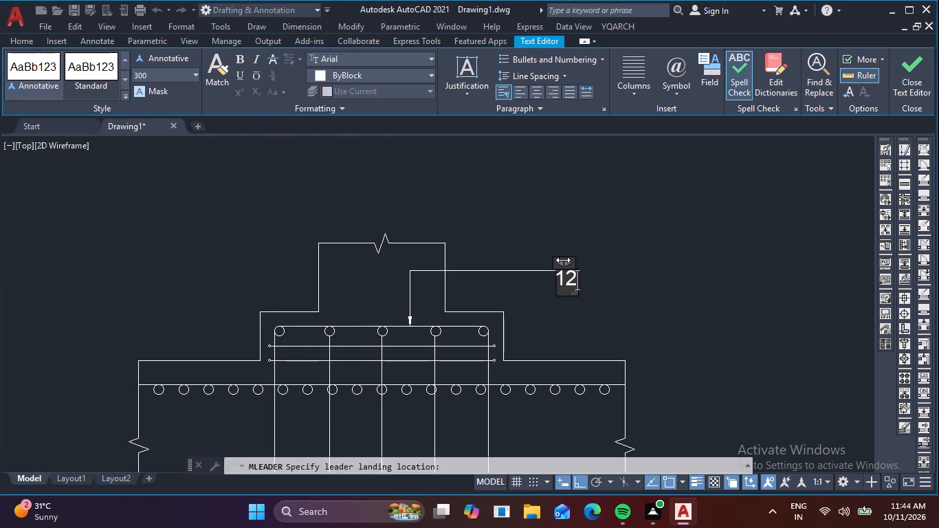
key(ctrl+v)
key(Return)
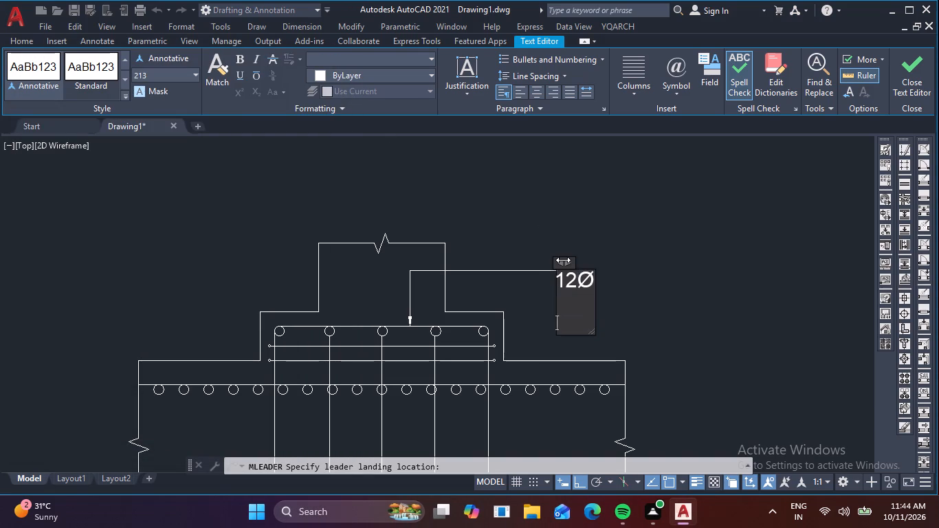
key(BackSpace)
key(BackSpace)
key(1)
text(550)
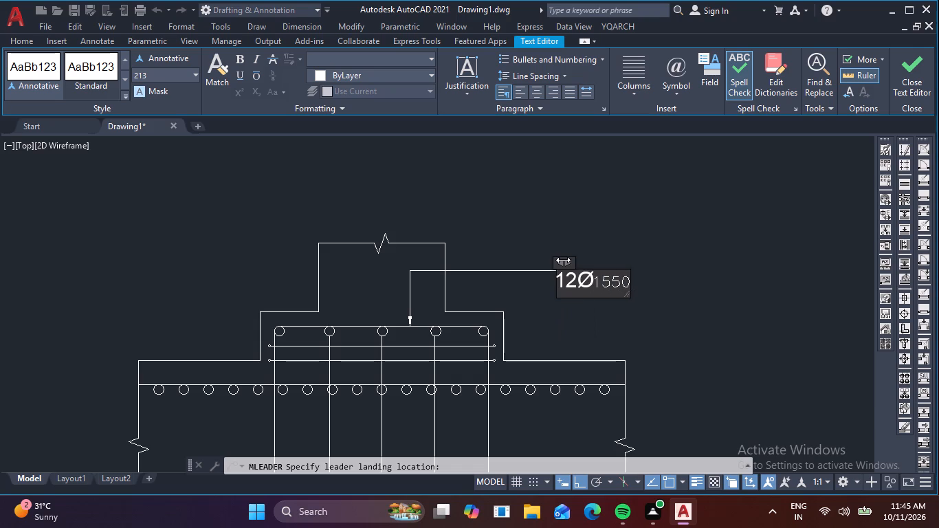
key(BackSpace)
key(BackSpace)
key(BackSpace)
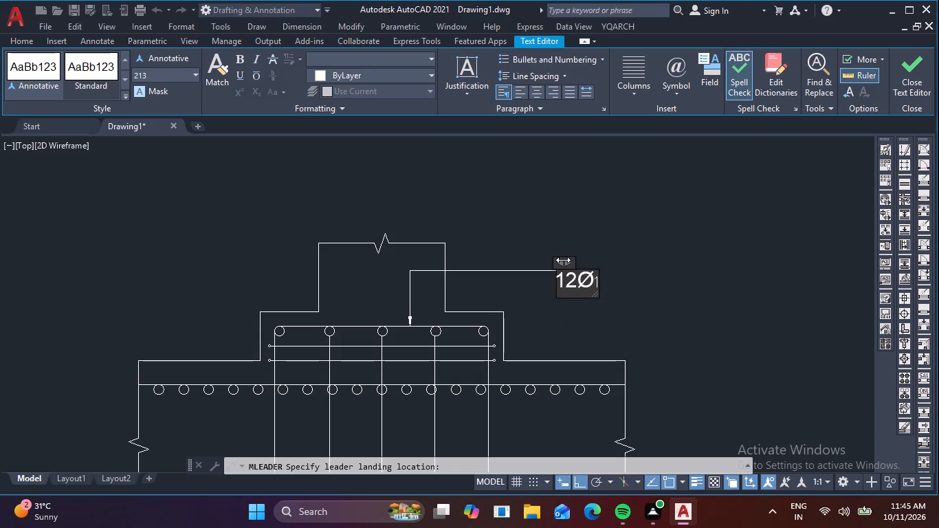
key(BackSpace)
Widen the text frame of the 12Ø leader label and extend its text to read 12Ø@150C/C.
click(673, 222)
double_click(586, 277)
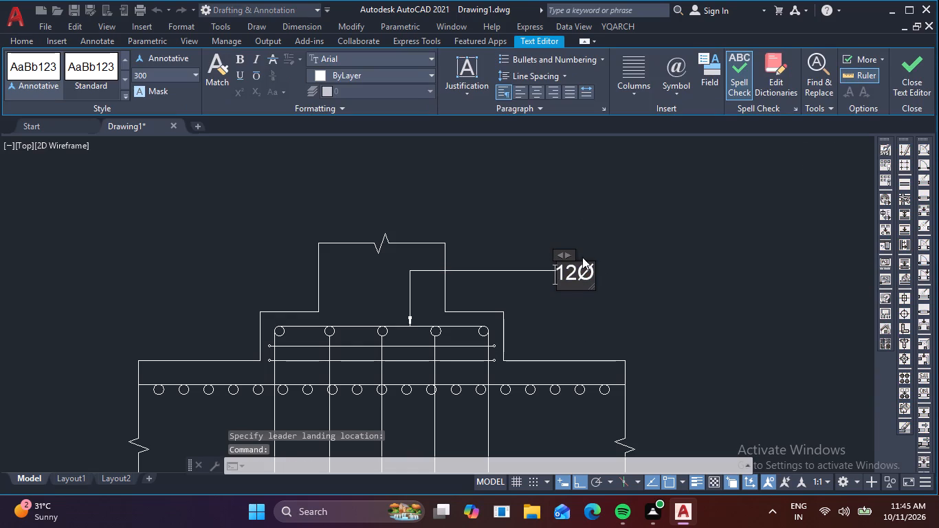
drag(570, 256, 646, 256)
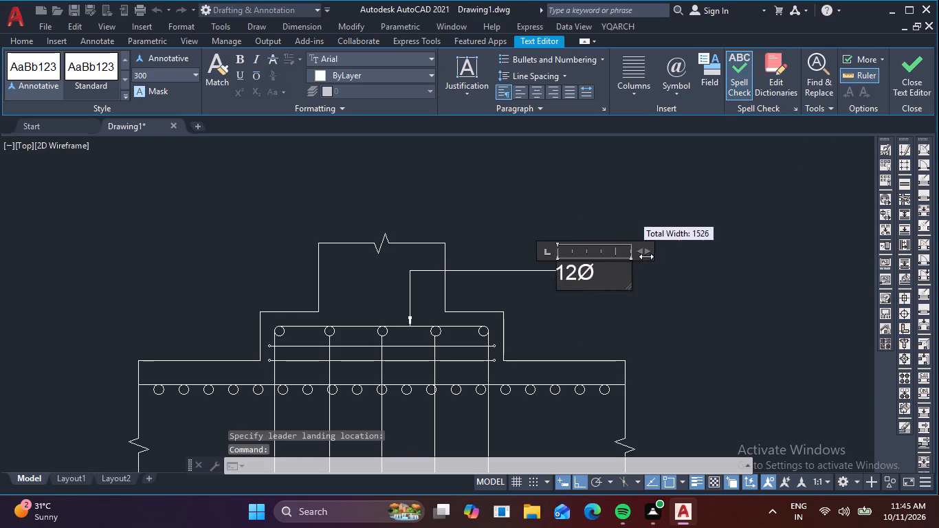
drag(646, 256, 689, 255)
click(608, 273)
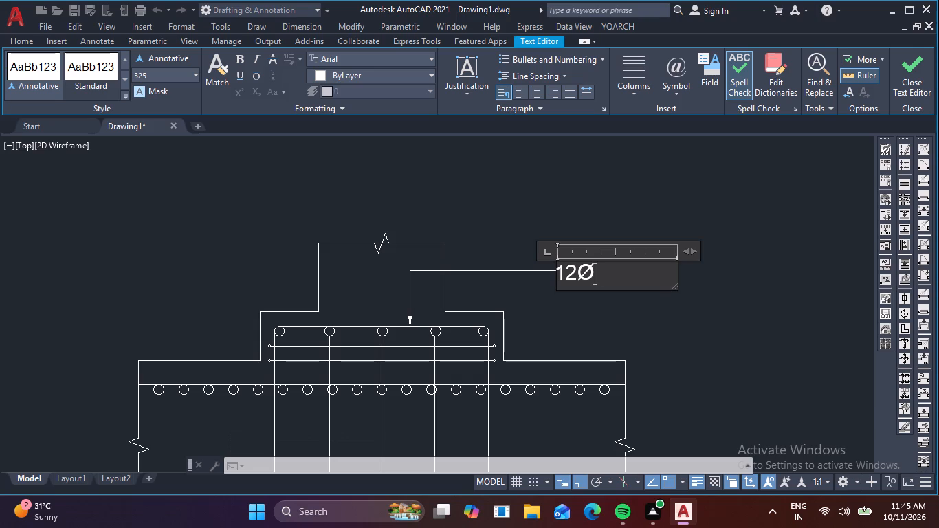
key(ctrl+2)
key(shift+at)
text(150)
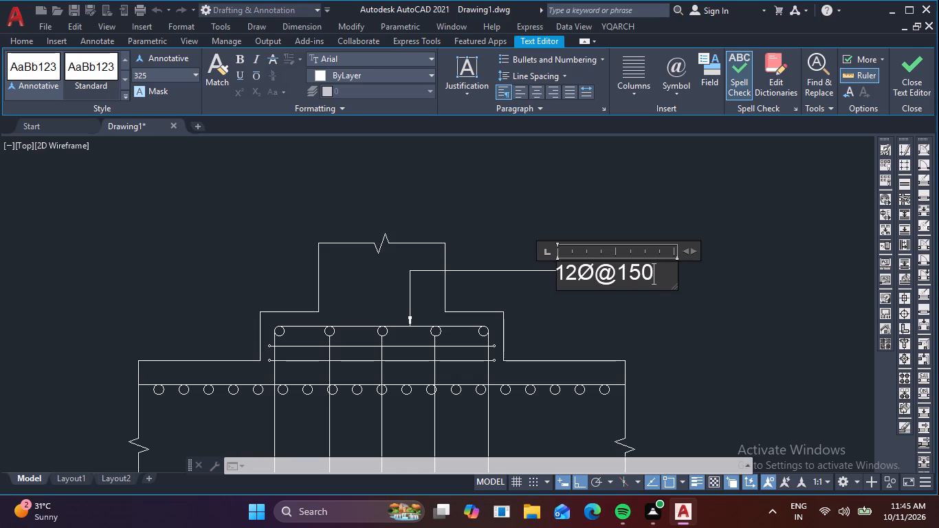
text(C/C)
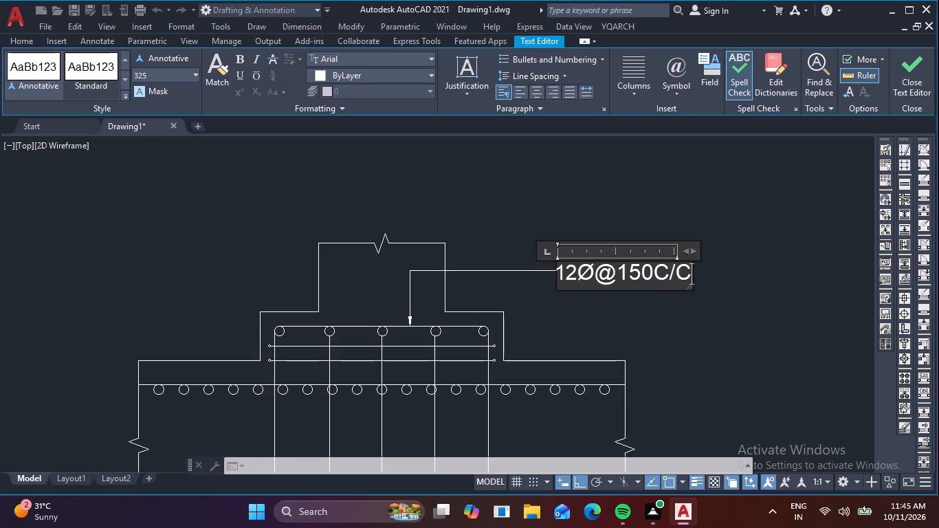
click(579, 194)
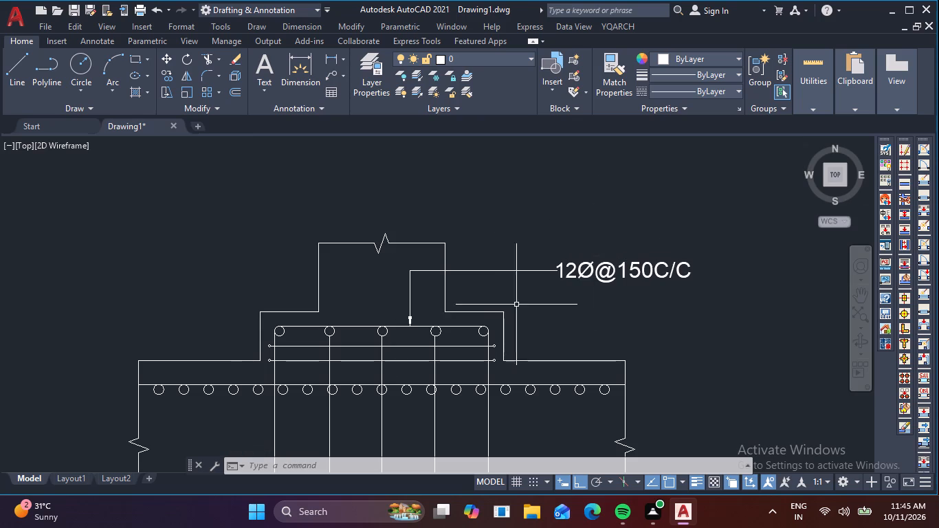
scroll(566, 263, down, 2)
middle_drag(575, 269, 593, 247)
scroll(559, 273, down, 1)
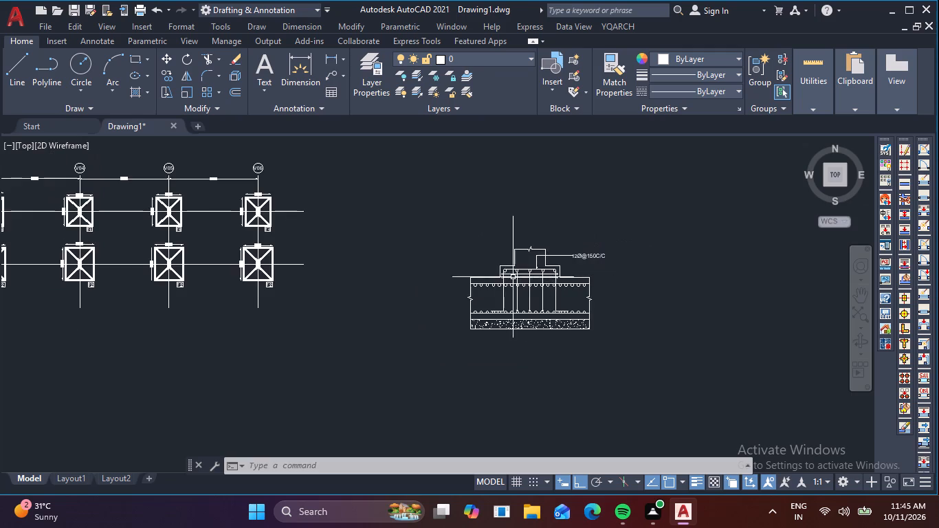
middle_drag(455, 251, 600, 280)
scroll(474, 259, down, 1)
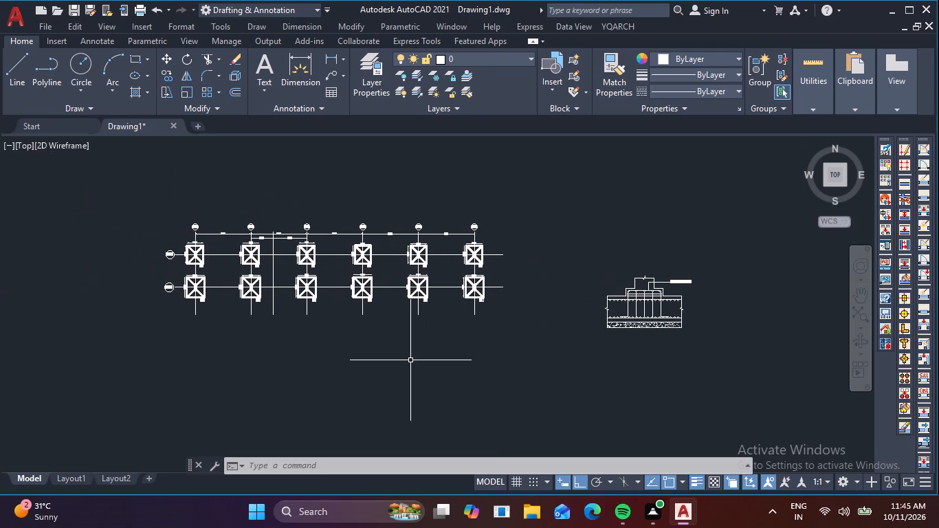
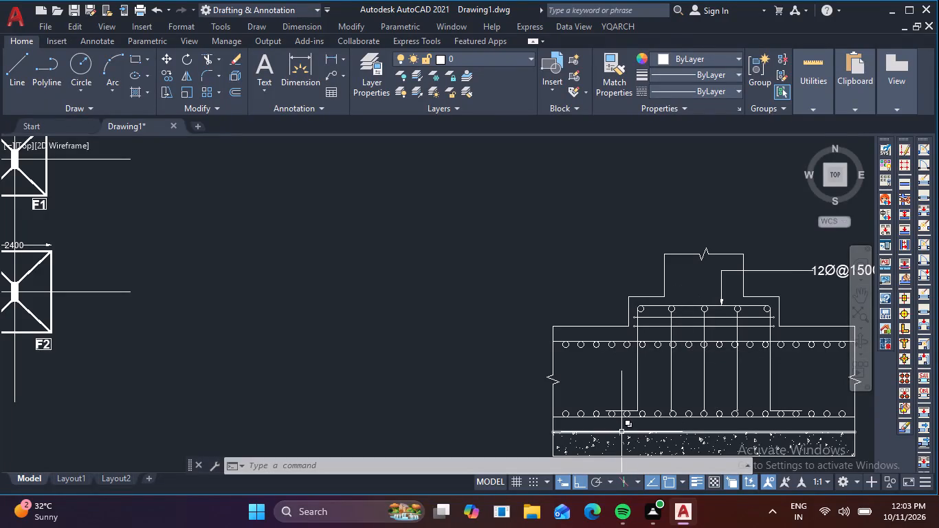
Place an orthogonal multileader from the upper horizontal tie bar in the pedestal, rising and landing outside the column's left edge.
key(m)
text(UL)
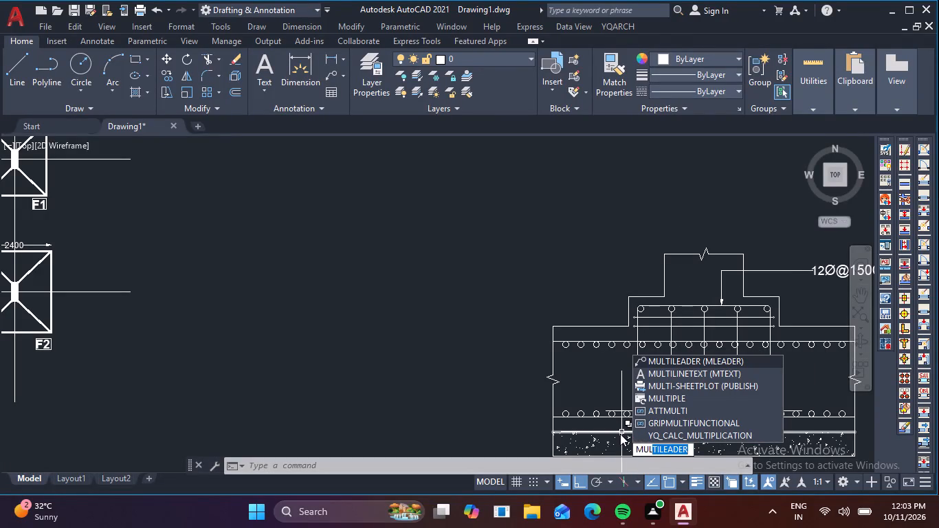
click(694, 359)
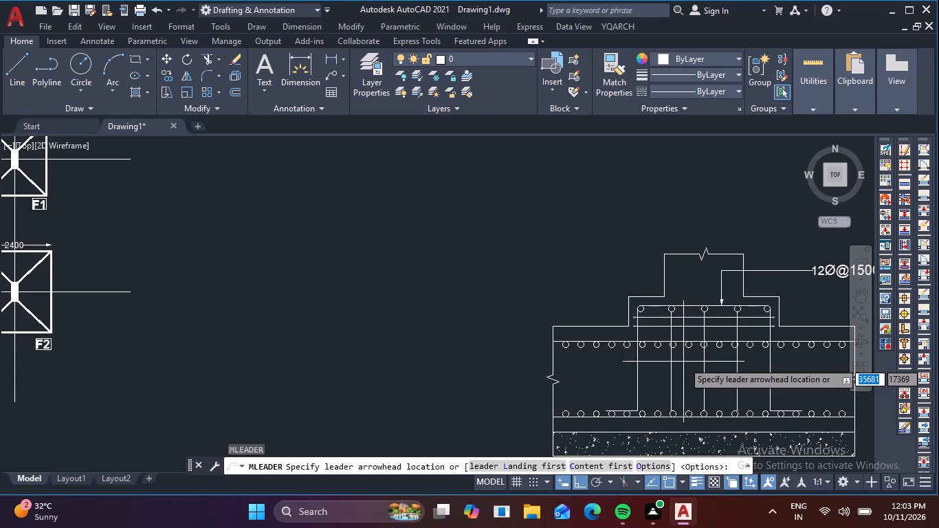
scroll(637, 318, up, 3)
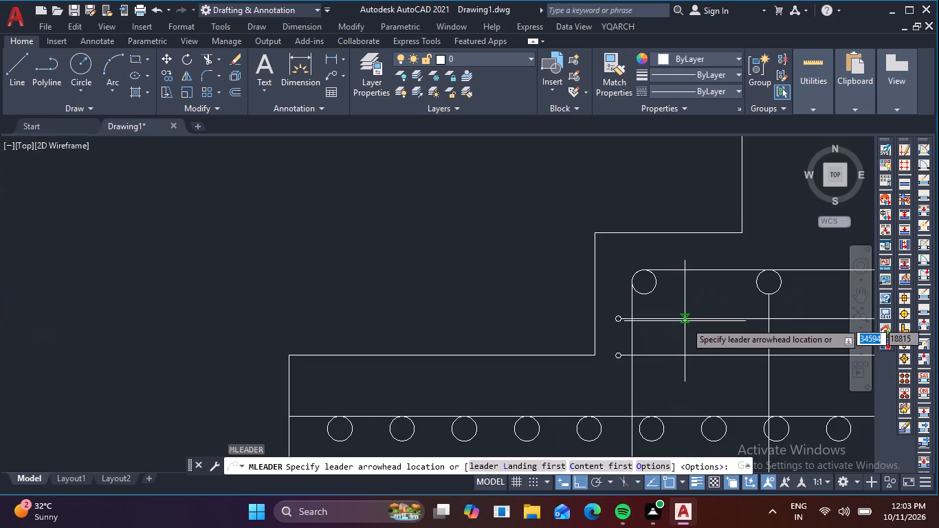
click(689, 319)
middle_drag(676, 232, 679, 279)
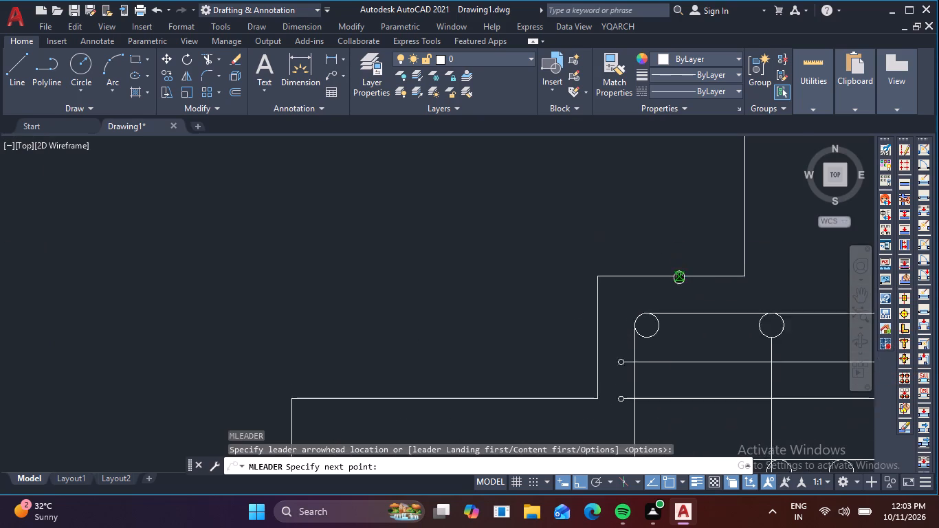
middle_drag(679, 279, 685, 322)
scroll(667, 223, down, 3)
click(675, 217)
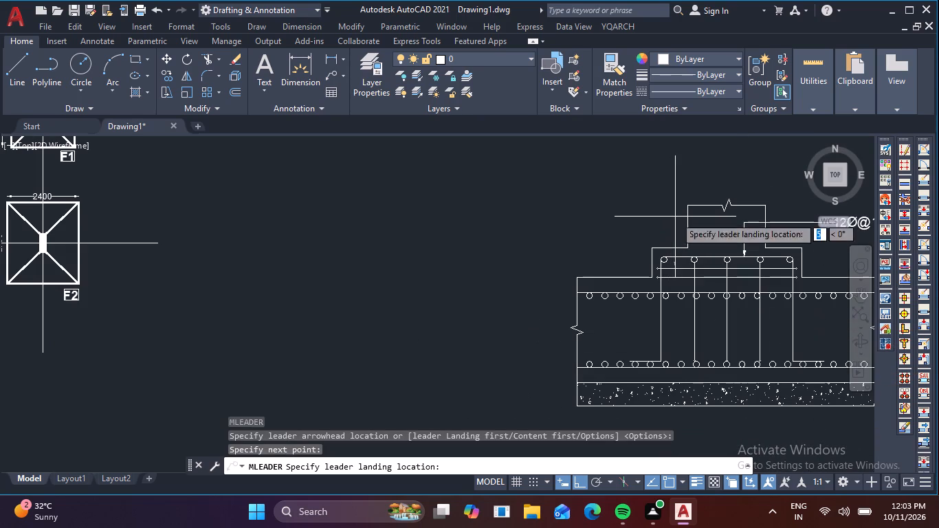
click(621, 212)
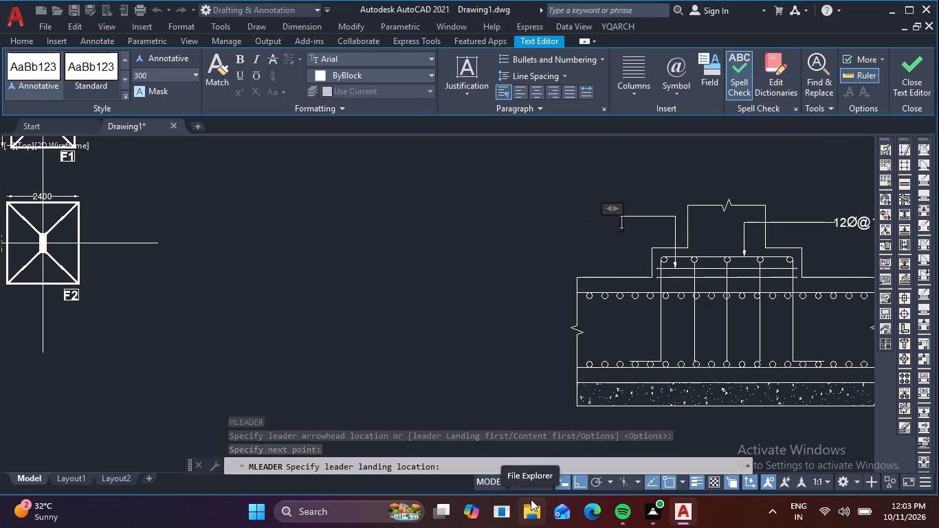
Enter the text 12@100C/C TIES for the new leader label.
text(12)
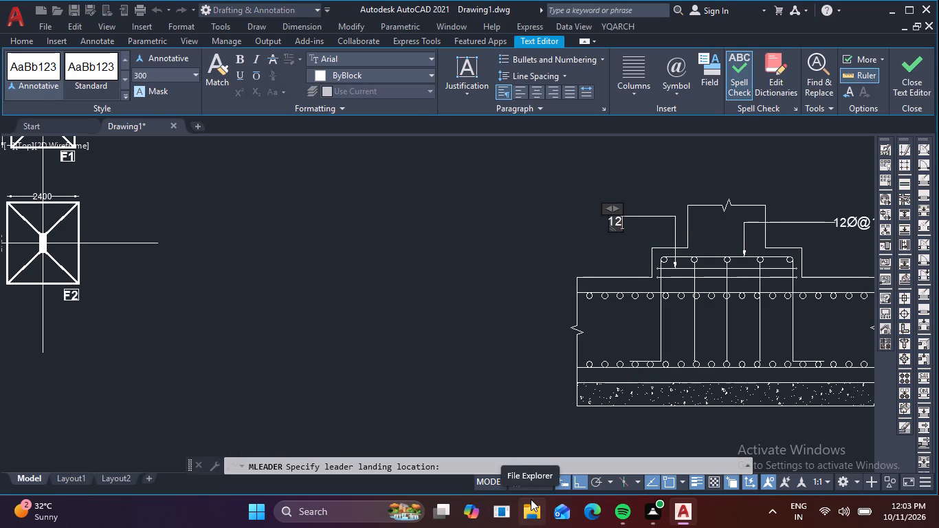
click(817, 252)
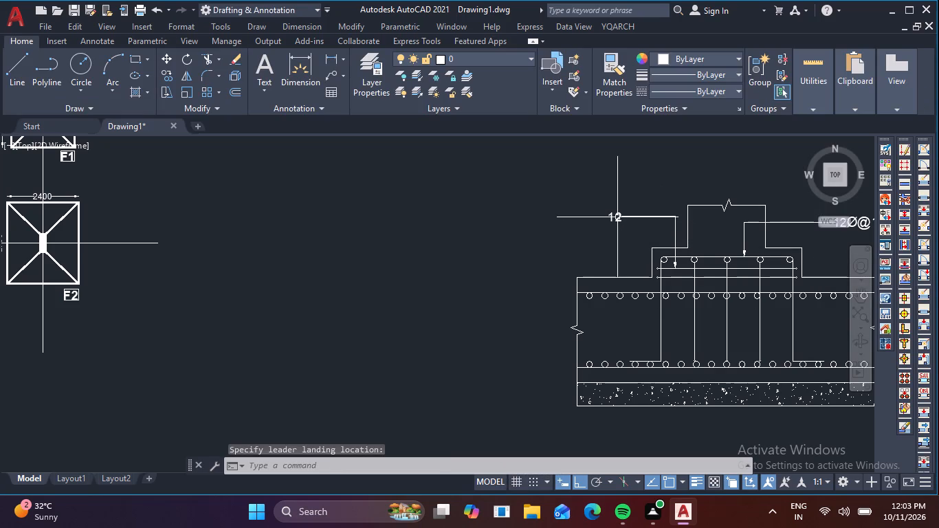
double_click(617, 217)
click(621, 217)
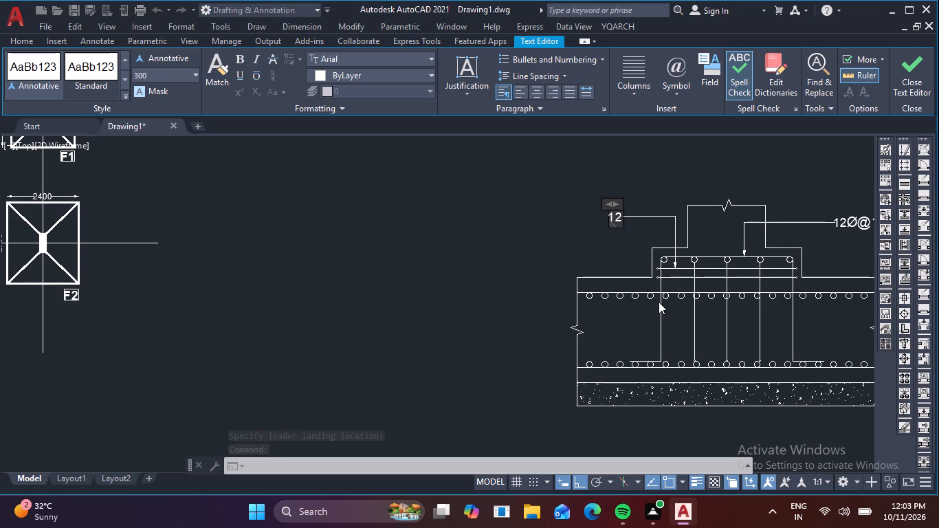
key(shift+at)
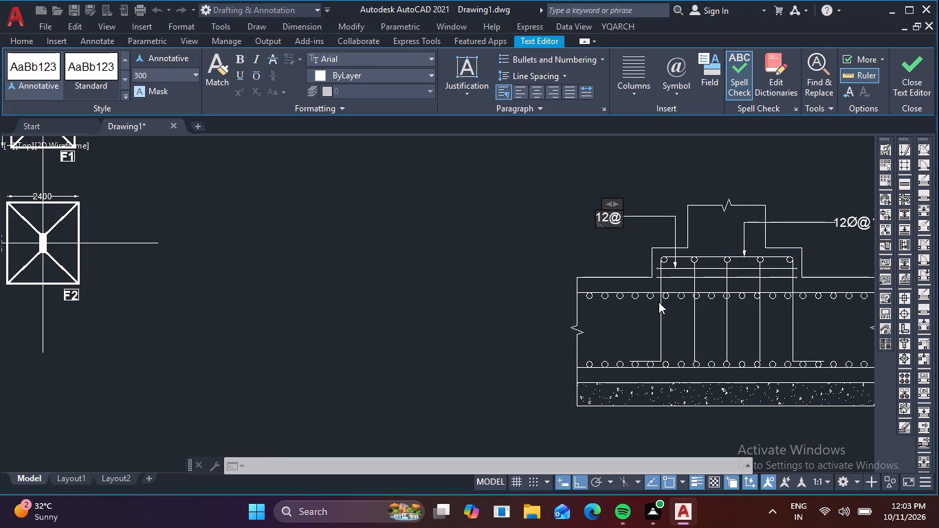
key(1)
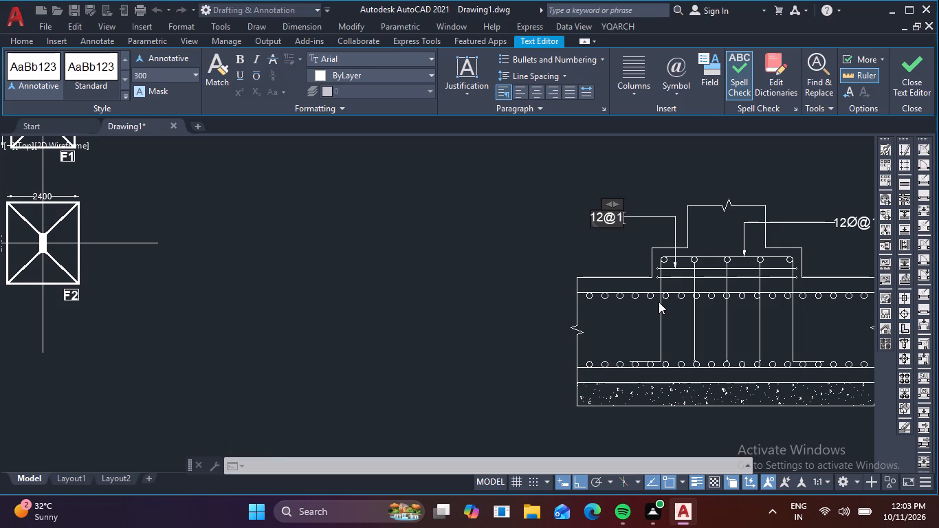
text(00)
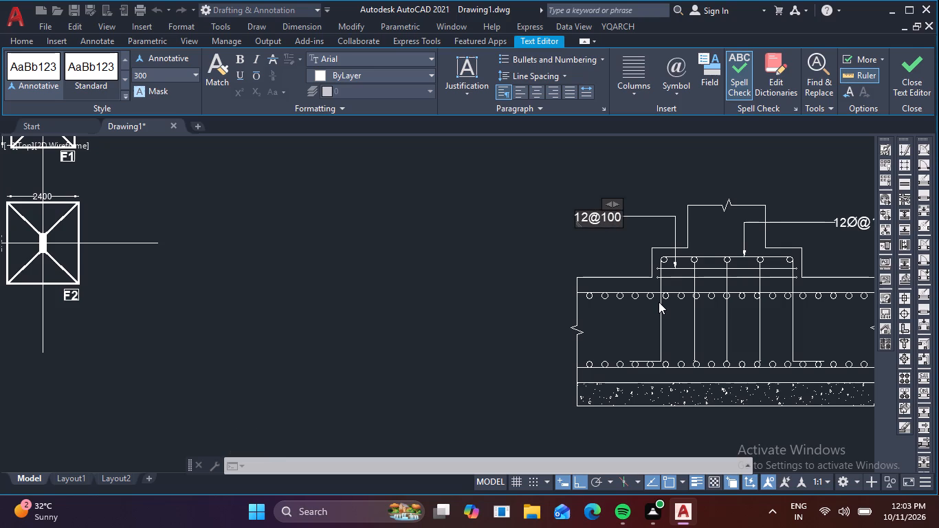
text(C/)
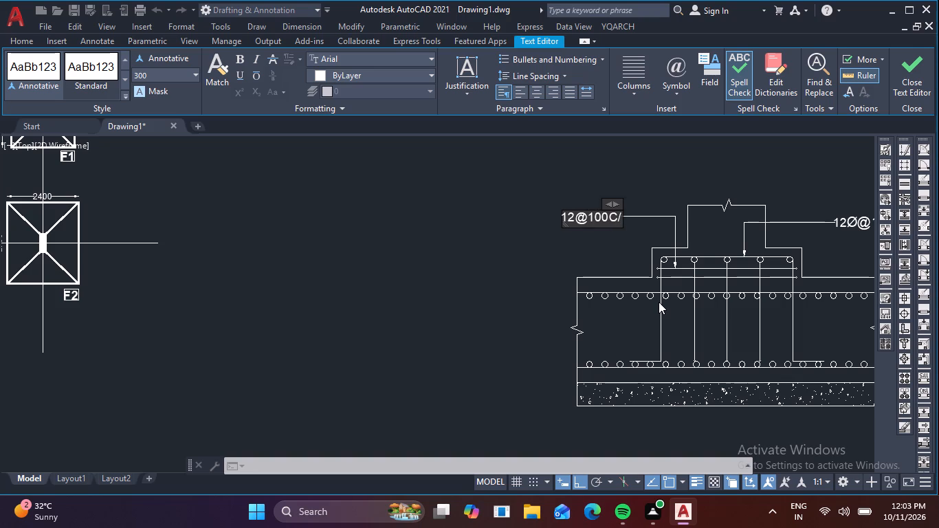
key(c)
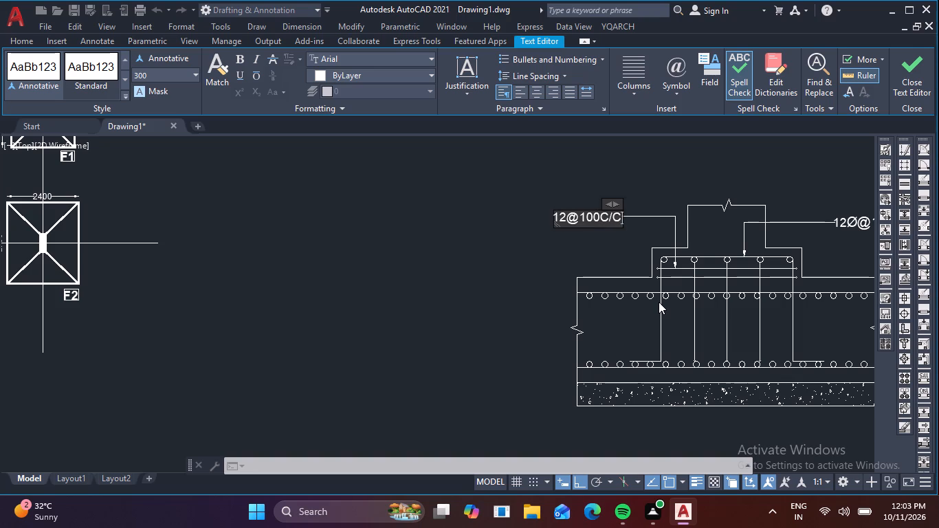
key(space)
key(t)
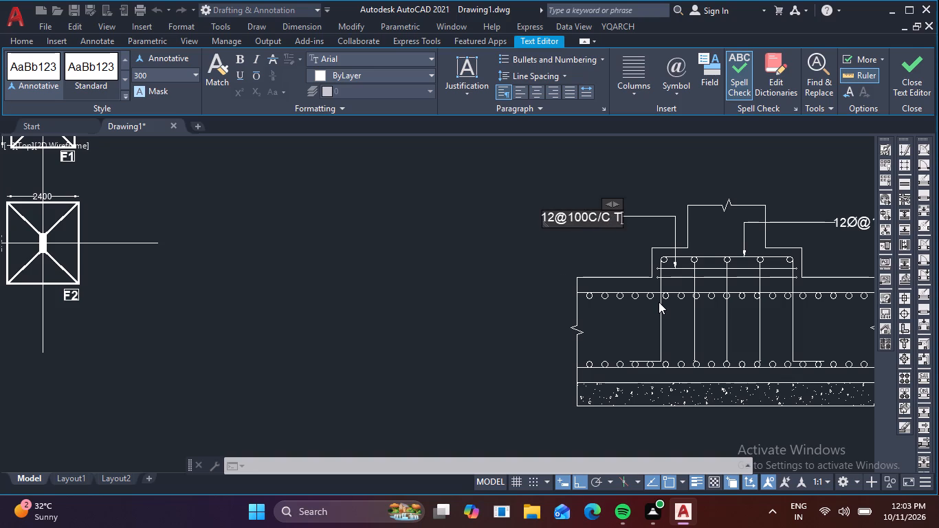
key(i)
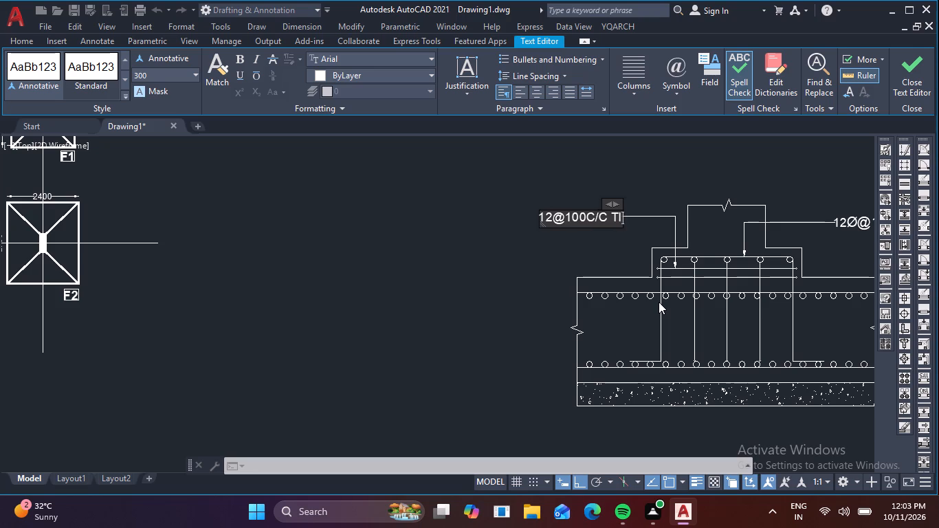
text(ES)
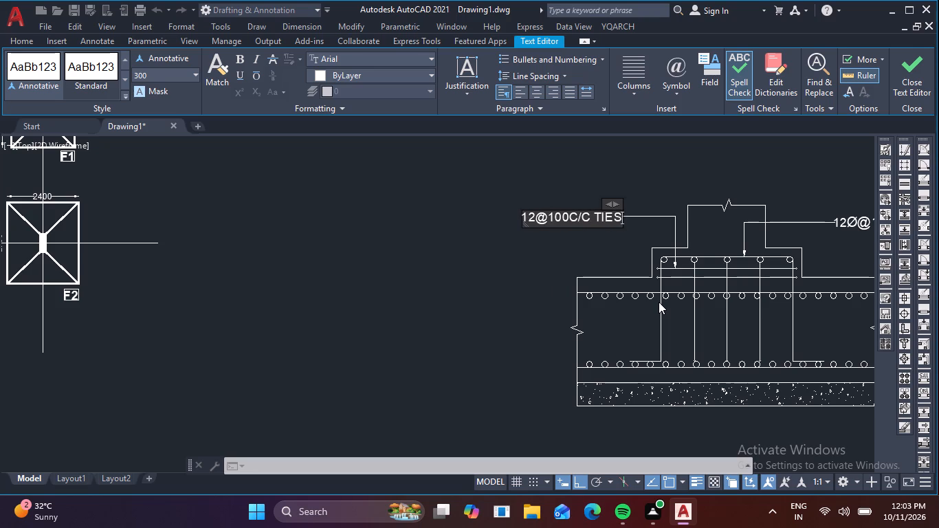
click(500, 269)
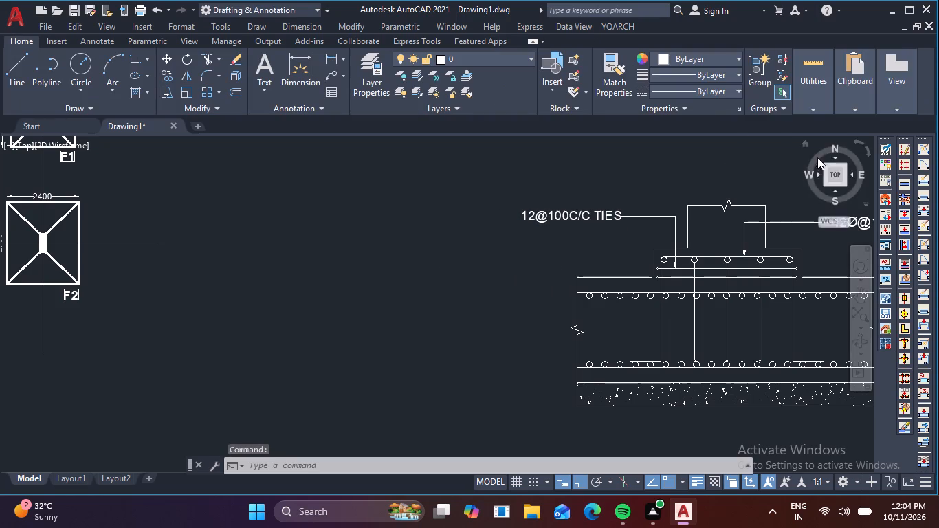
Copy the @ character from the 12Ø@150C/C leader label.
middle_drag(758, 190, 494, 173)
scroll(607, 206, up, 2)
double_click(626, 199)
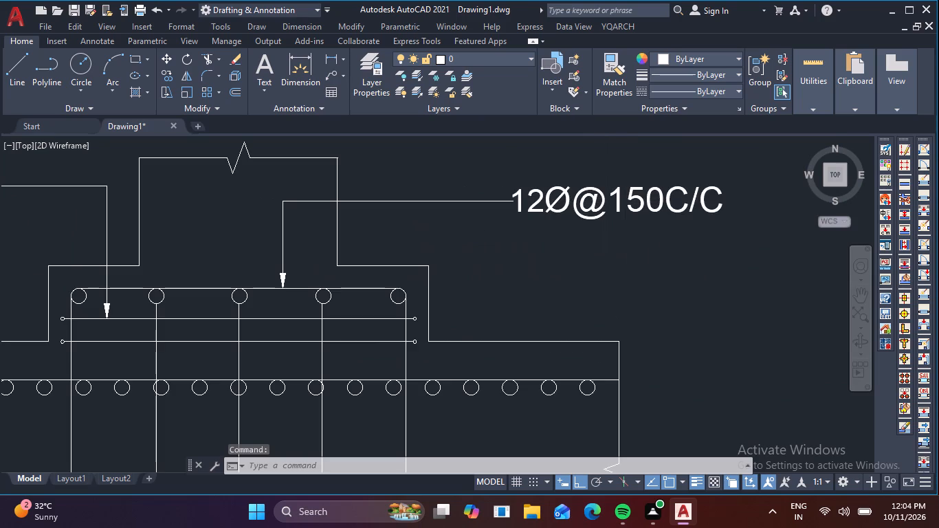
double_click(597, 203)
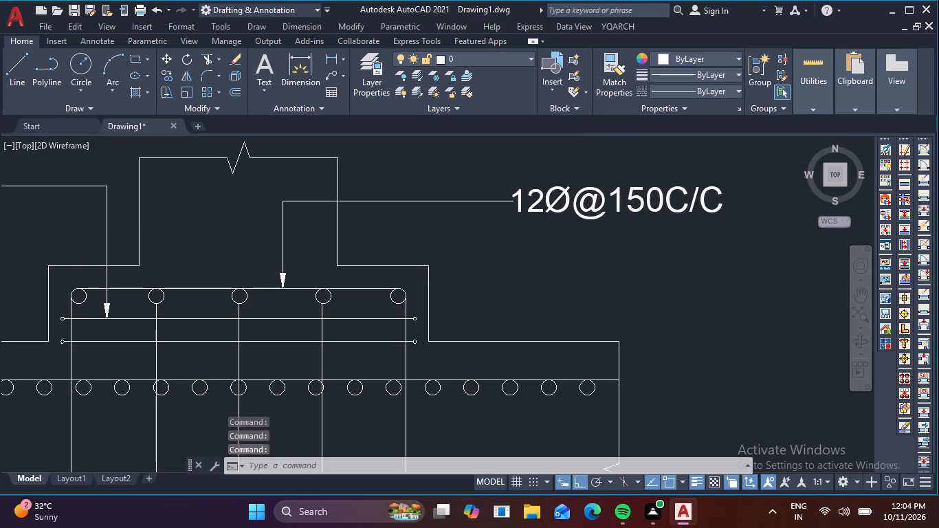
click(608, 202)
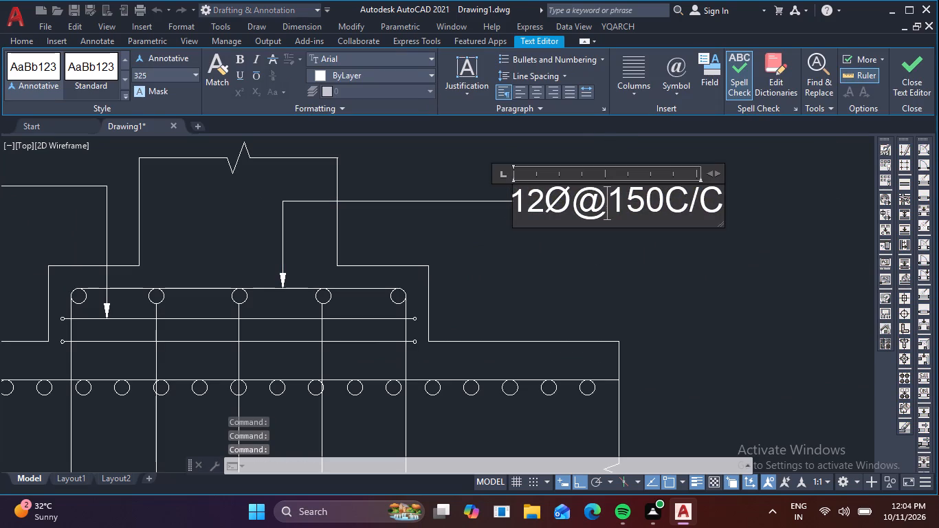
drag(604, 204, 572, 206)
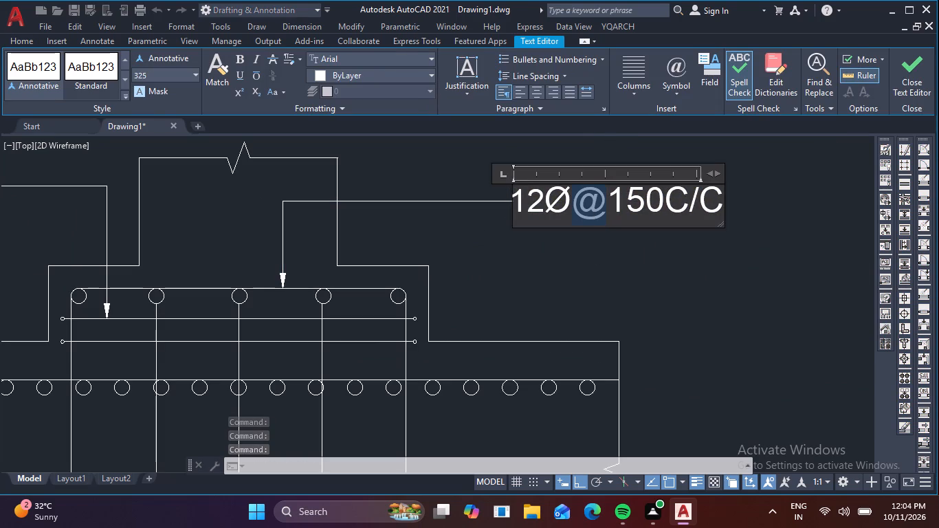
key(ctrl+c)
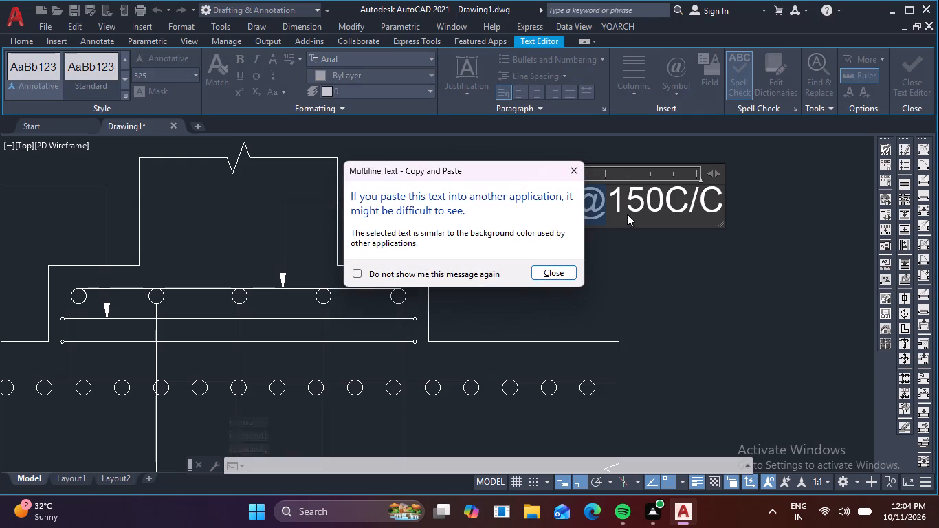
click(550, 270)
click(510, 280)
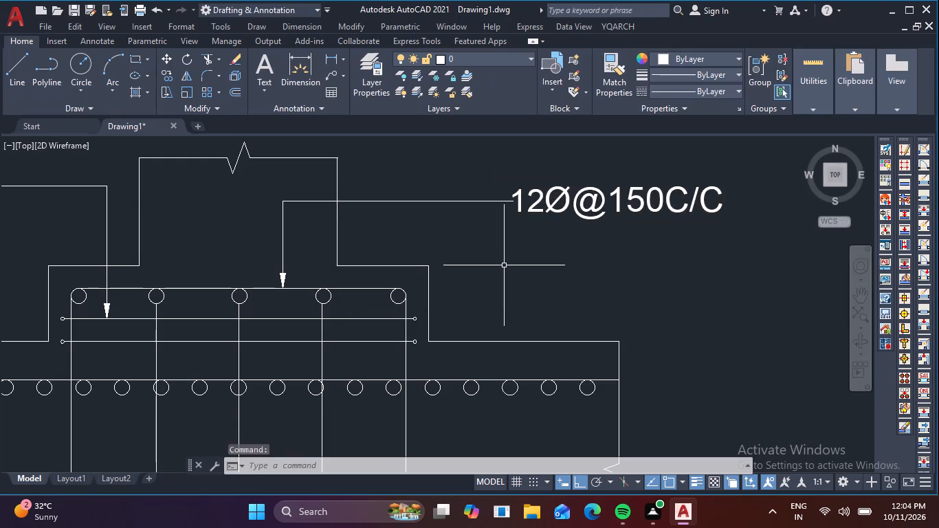
Copy the Ø symbol from the 12Ø@150C/C leader label.
middle_drag(514, 274, 769, 272)
middle_drag(207, 258, 392, 276)
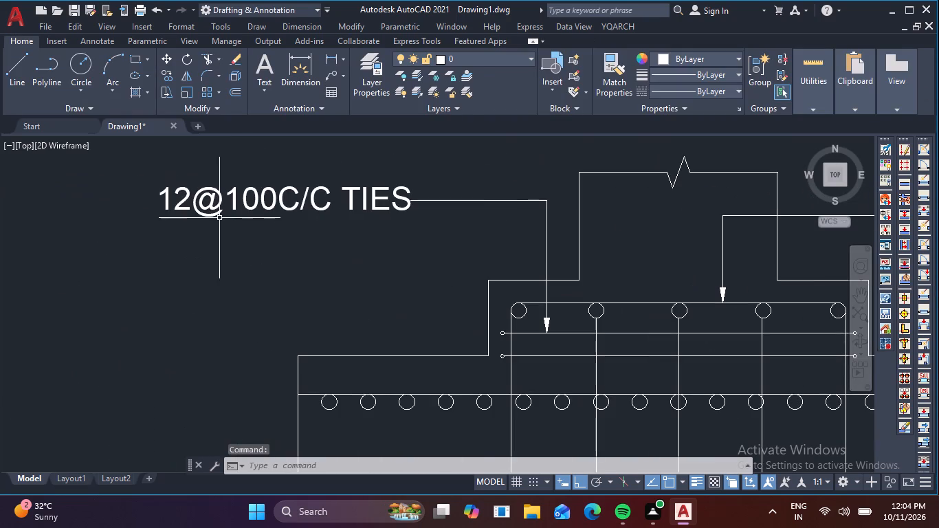
scroll(256, 217, down, 2)
middle_drag(308, 234, 113, 229)
scroll(308, 234, up, 1)
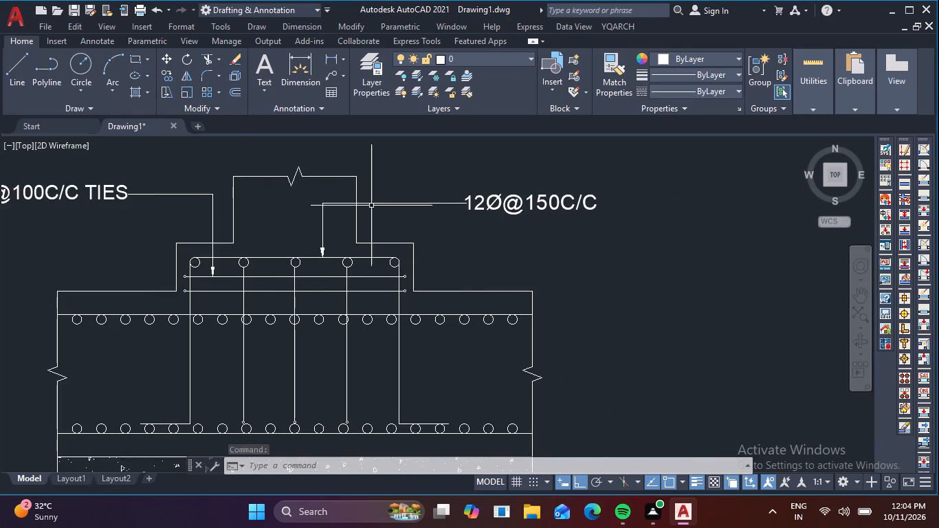
scroll(432, 197, up, 2)
double_click(577, 213)
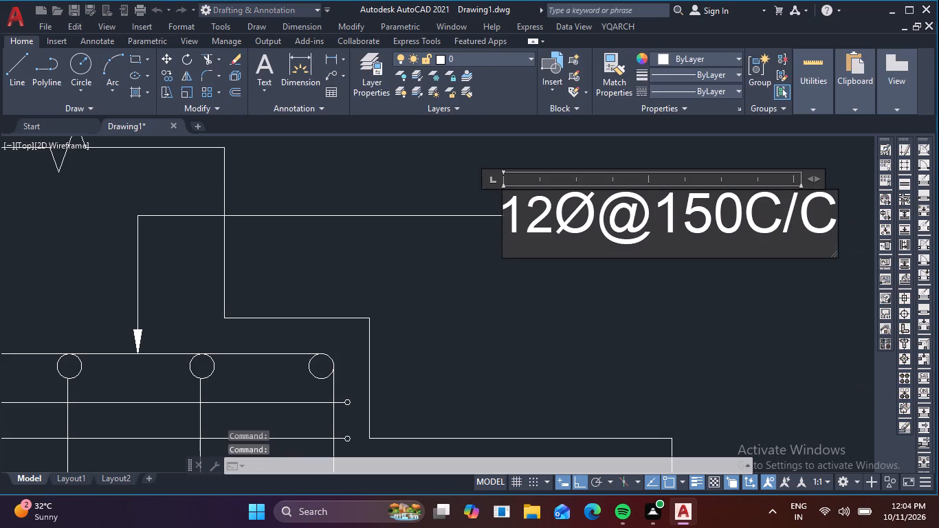
click(597, 212)
drag(597, 212, 563, 210)
click(609, 208)
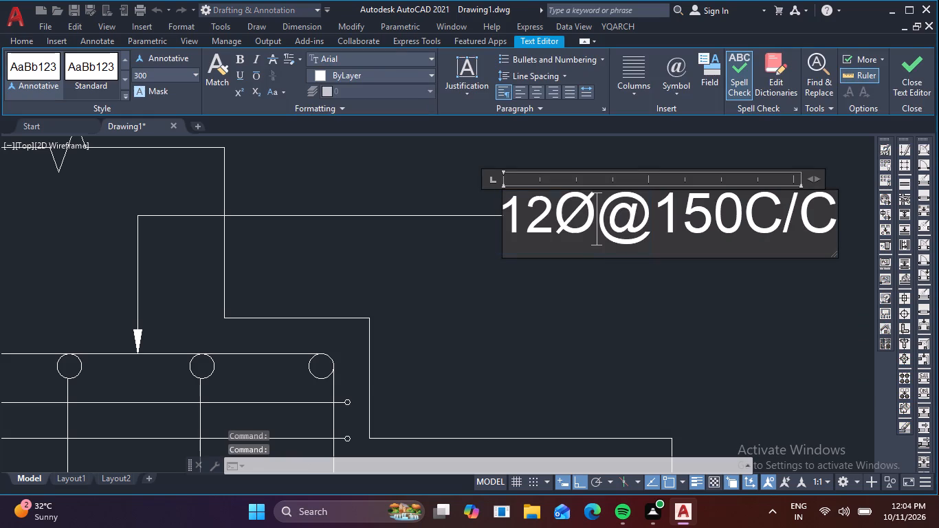
drag(595, 210, 576, 208)
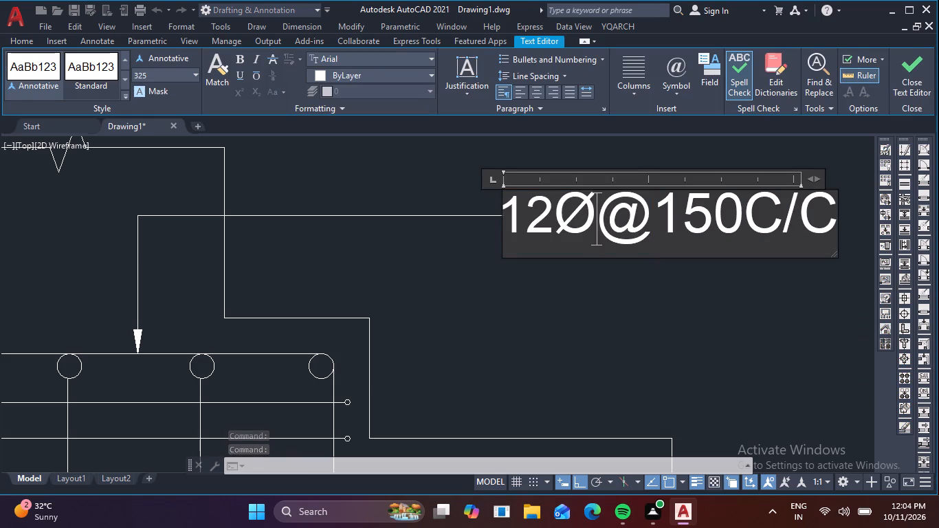
drag(597, 212, 564, 204)
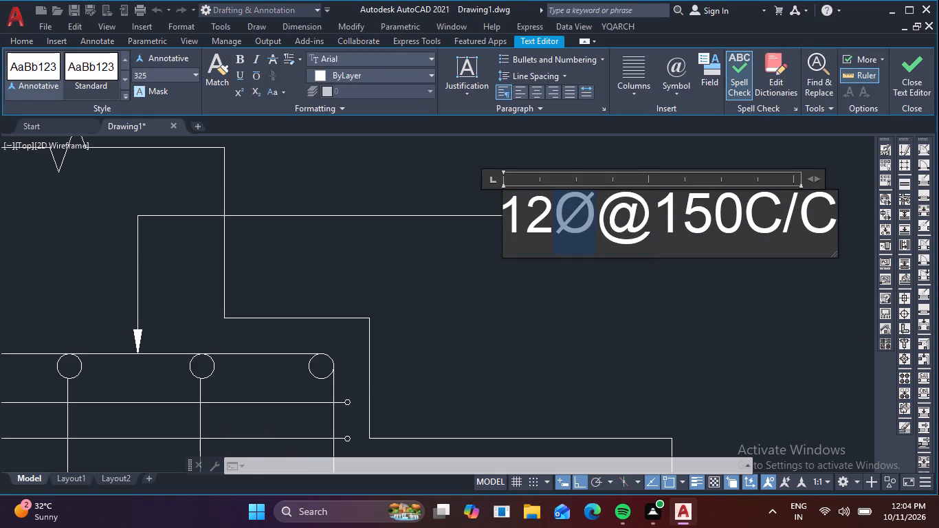
key(ctrl+c)
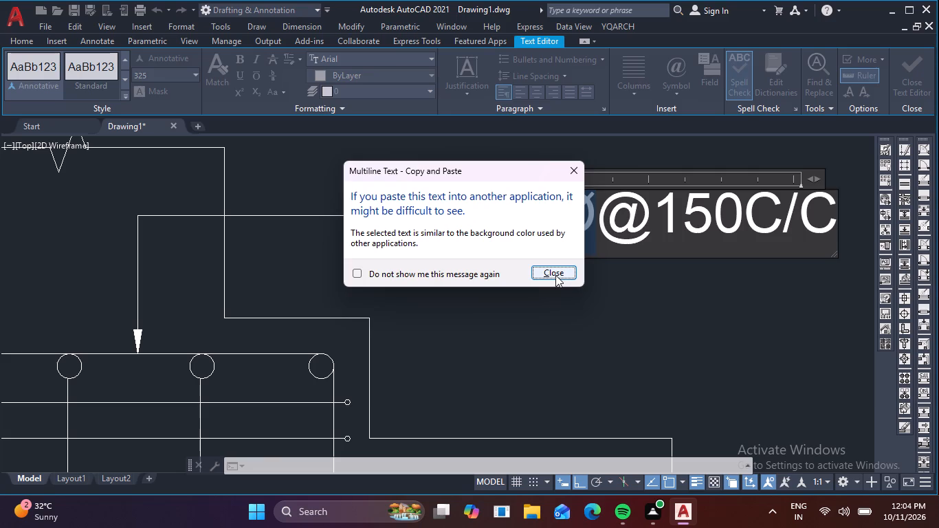
click(554, 275)
click(515, 325)
Paste the copied Ø after the 12 in the ties leader label so it reads 12Ø@100C/C TIES.
scroll(441, 315, down, 2)
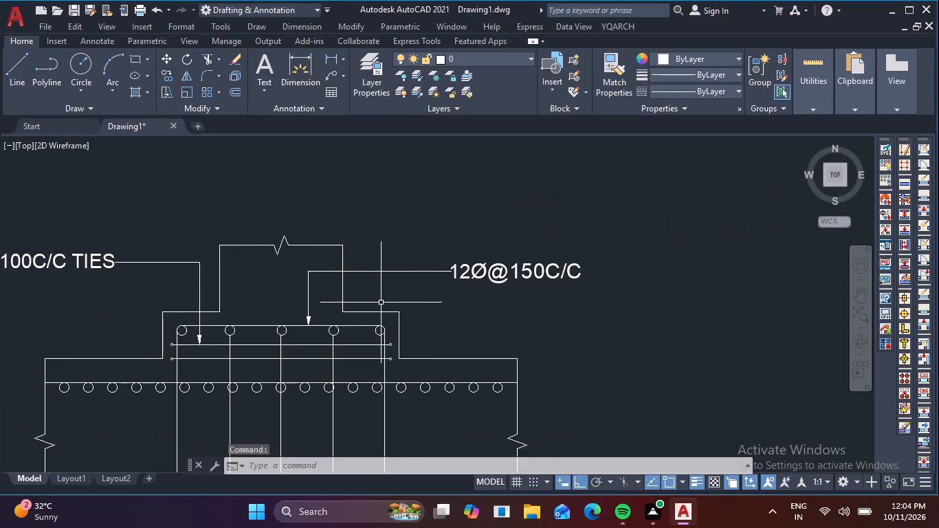
middle_drag(385, 302, 530, 276)
scroll(242, 253, up, 2)
double_click(241, 221)
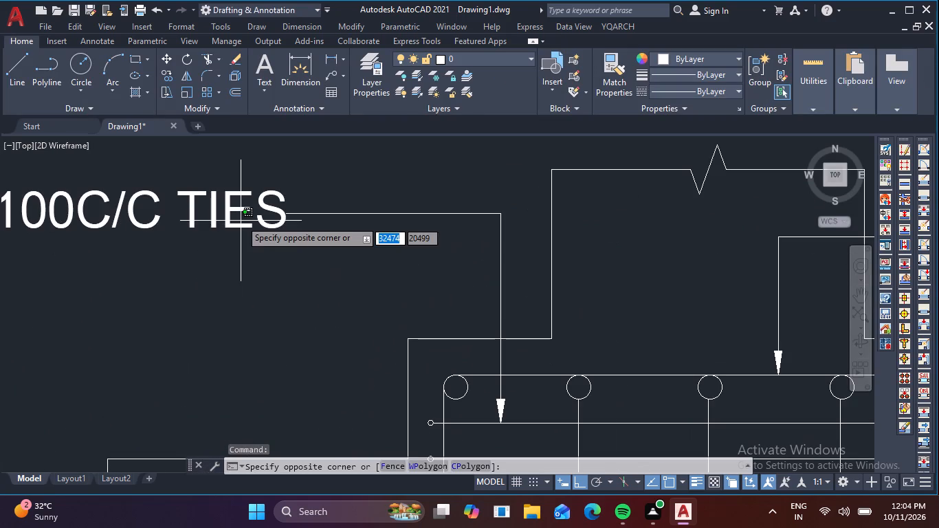
click(274, 221)
double_click(277, 212)
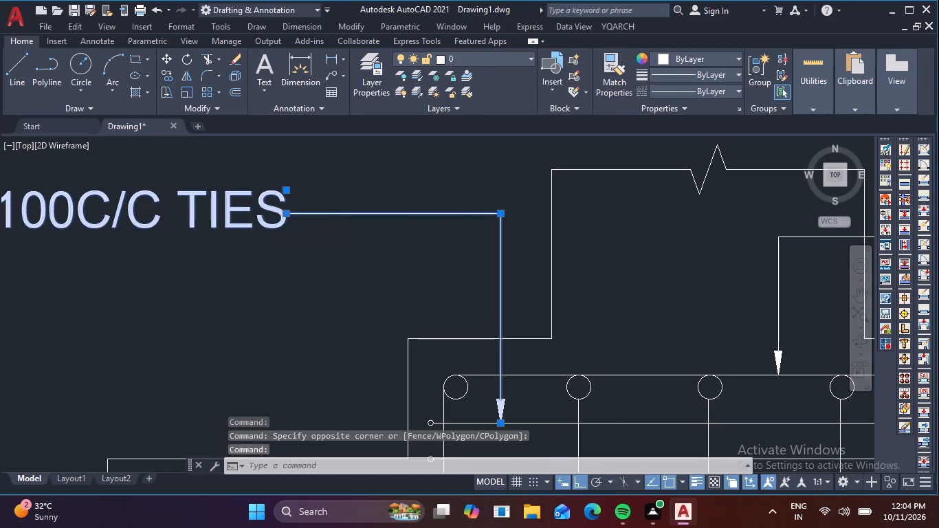
middle_drag(261, 244, 436, 267)
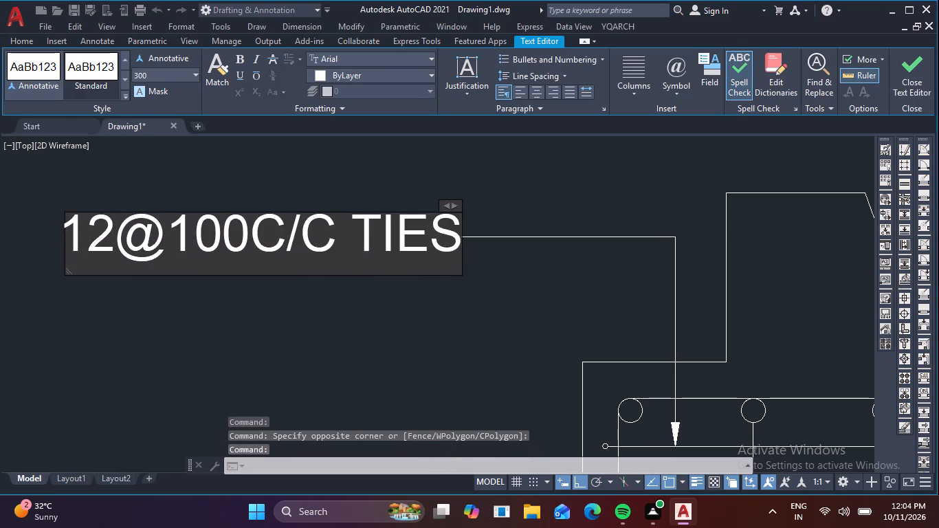
click(113, 231)
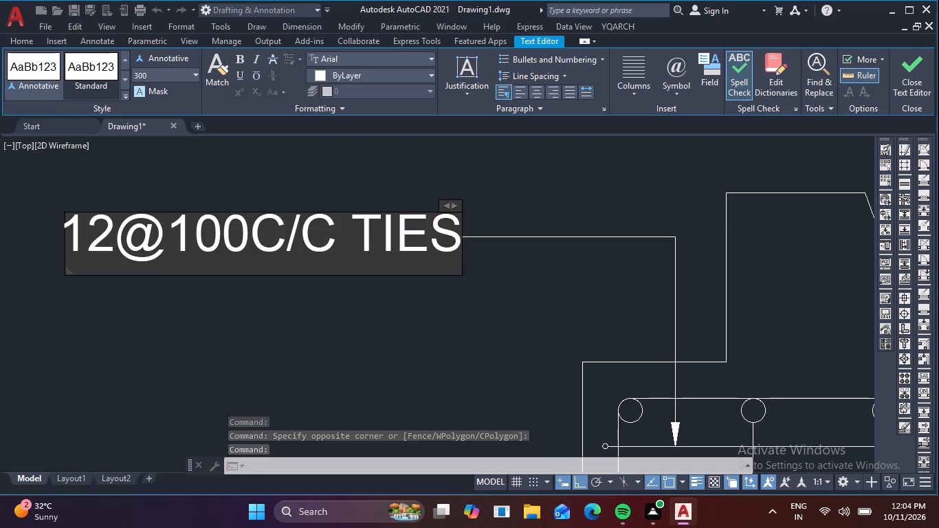
key(ctrl+v)
click(291, 331)
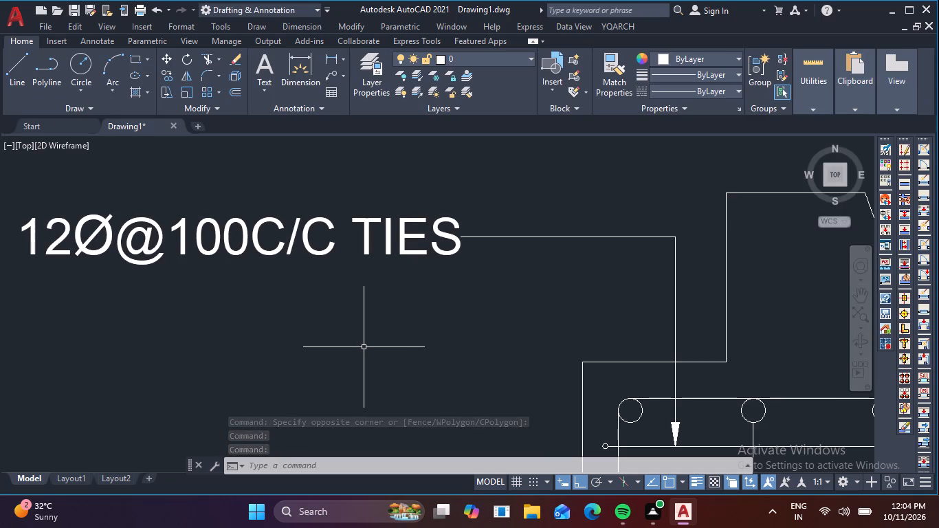
Place an orthogonal multileader from the hatched concrete bed under the footing, dropping about 1437 units and landing to the left.
scroll(426, 351, down, 2)
middle_drag(456, 349, 365, 149)
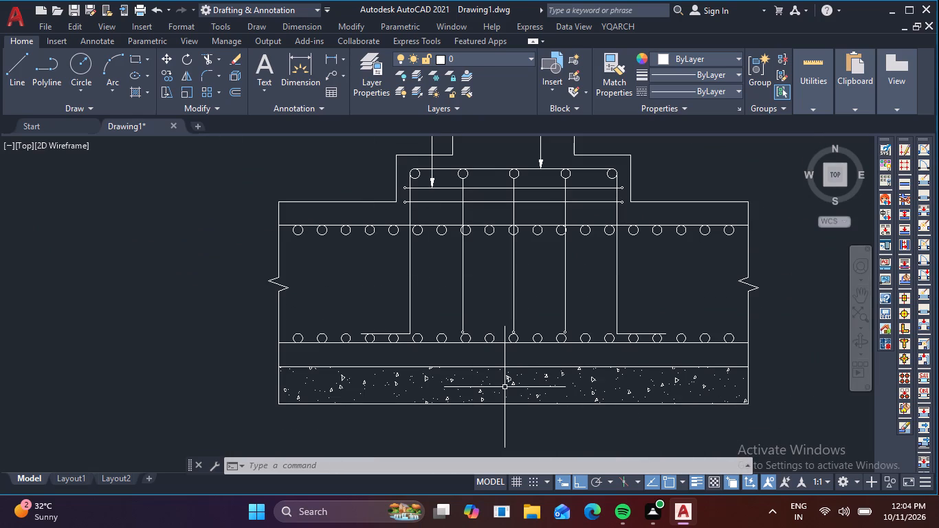
scroll(546, 388, up, 2)
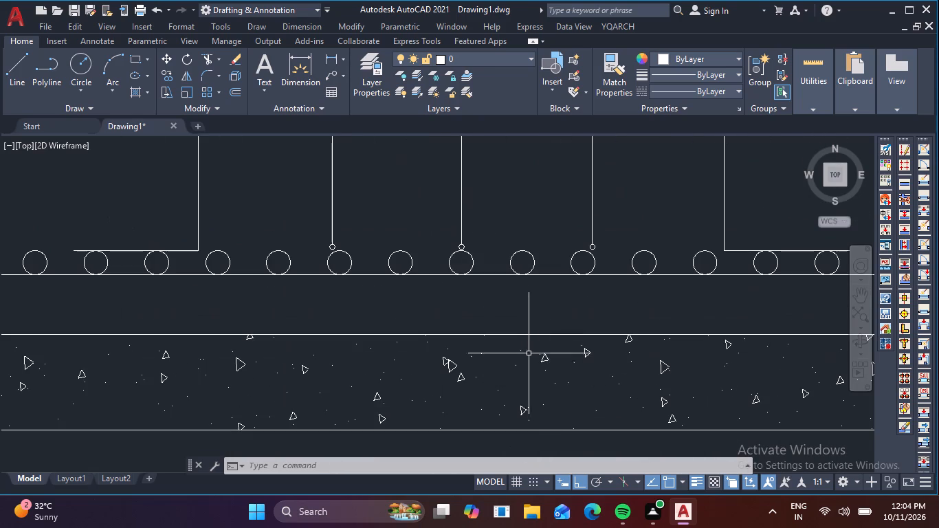
key(space)
click(520, 388)
middle_drag(540, 423, 535, 241)
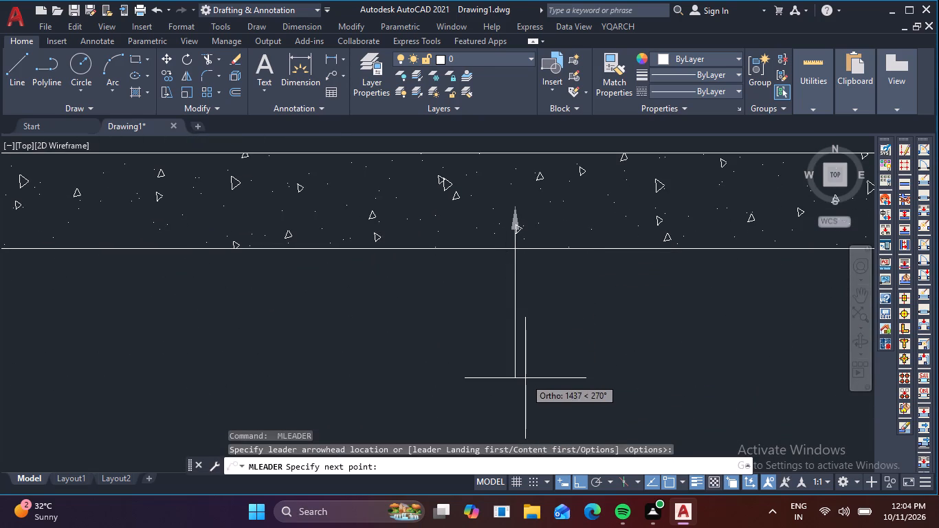
click(525, 378)
click(436, 380)
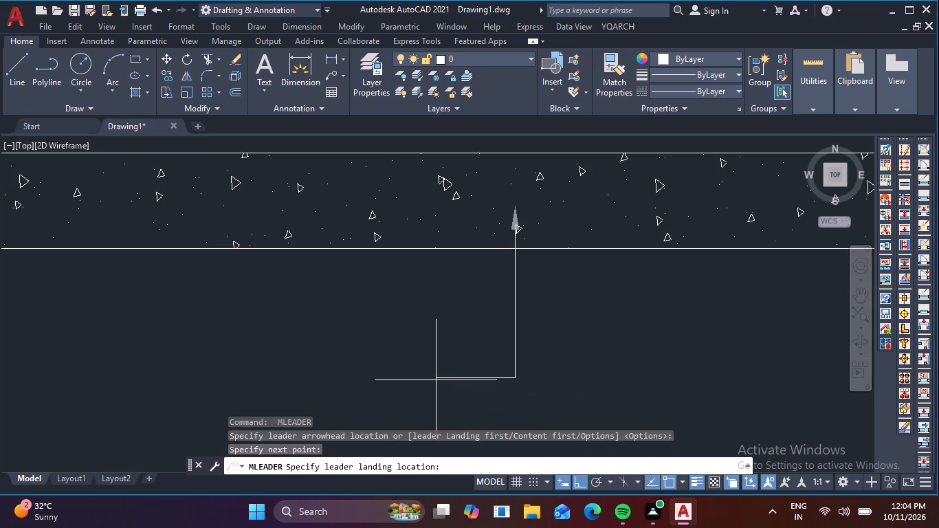
Enter the text P.C.C.(1:4:8) for the concrete bed's leader label.
key(p)
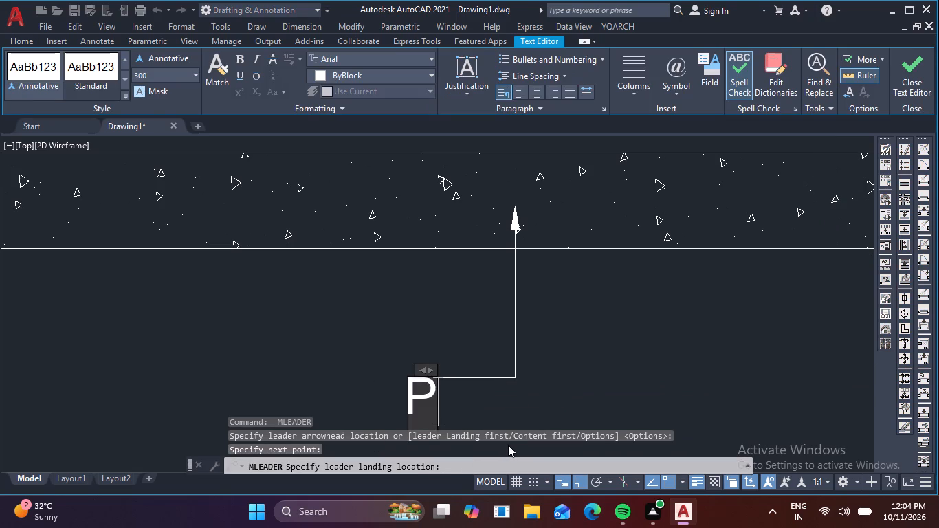
key(period)
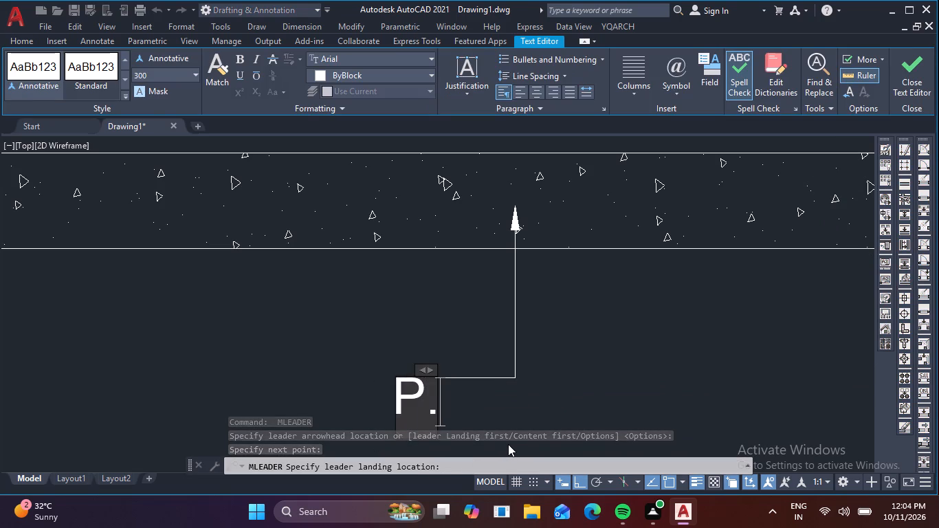
key(c)
key(period)
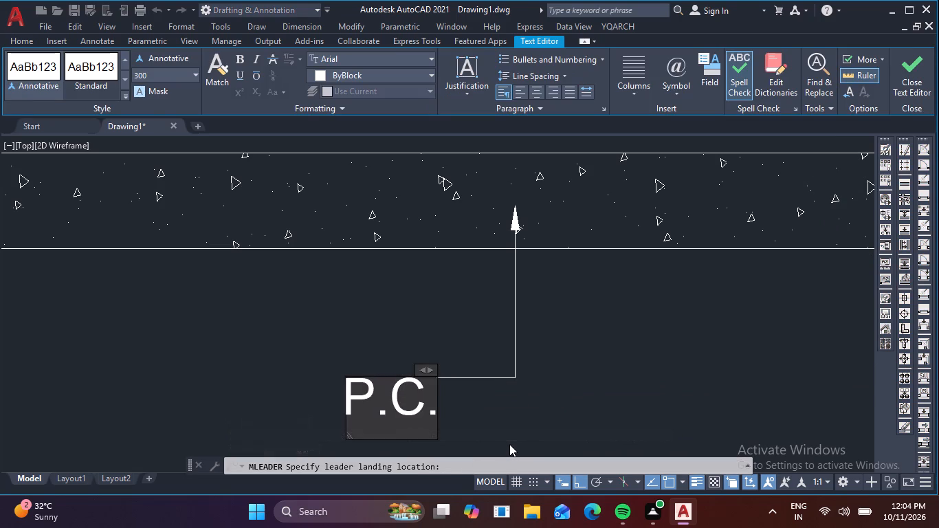
key(c)
key(period)
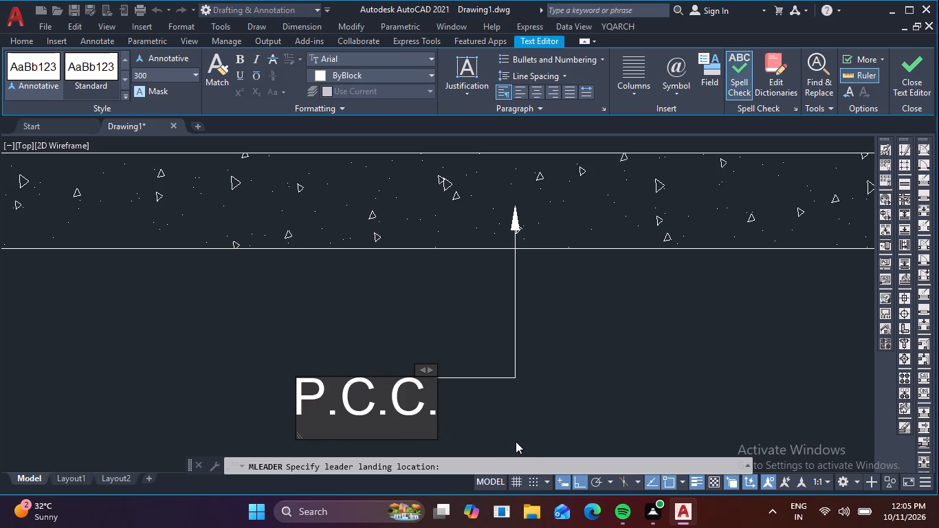
key(shift+parenleft)
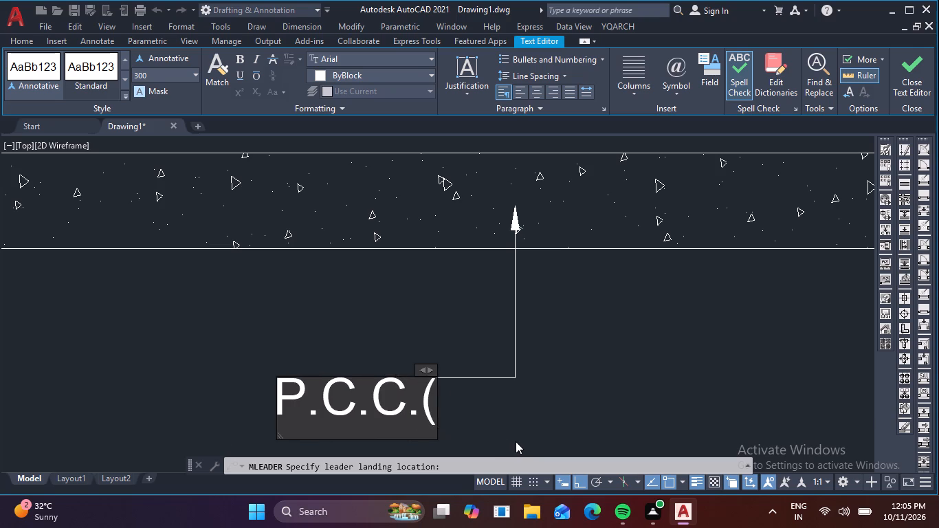
key(1)
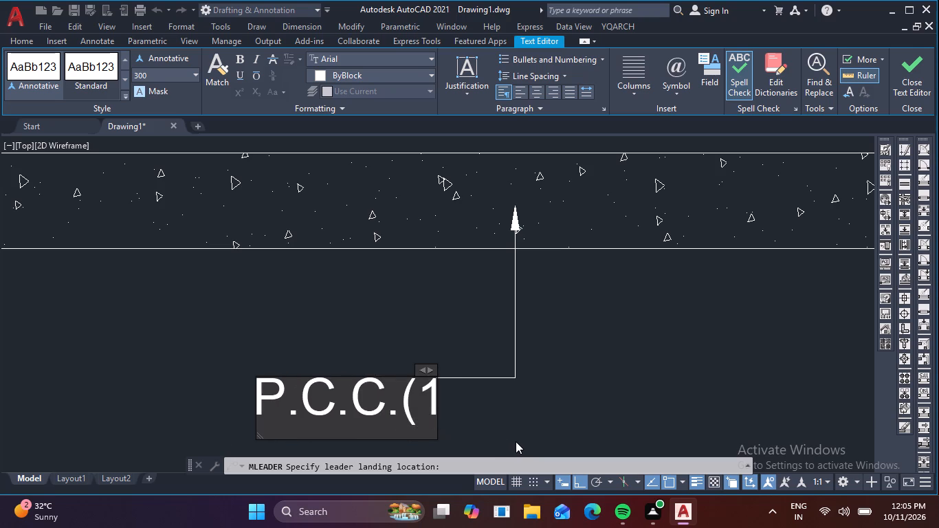
key(shift+colon)
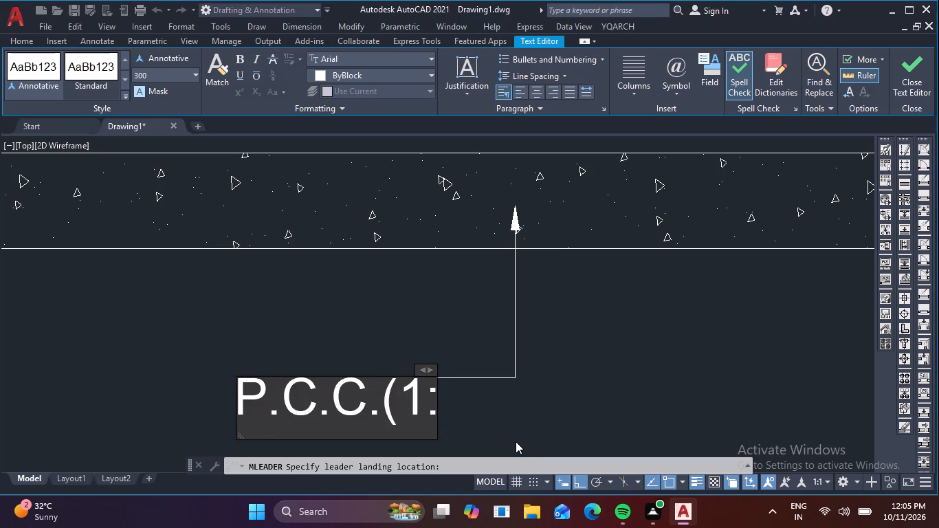
key(4)
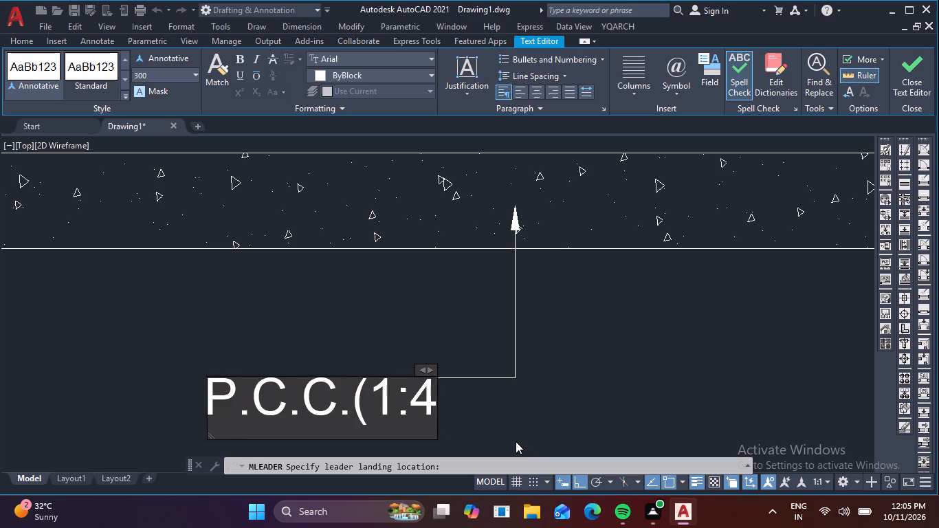
key(shift+colon)
key(8)
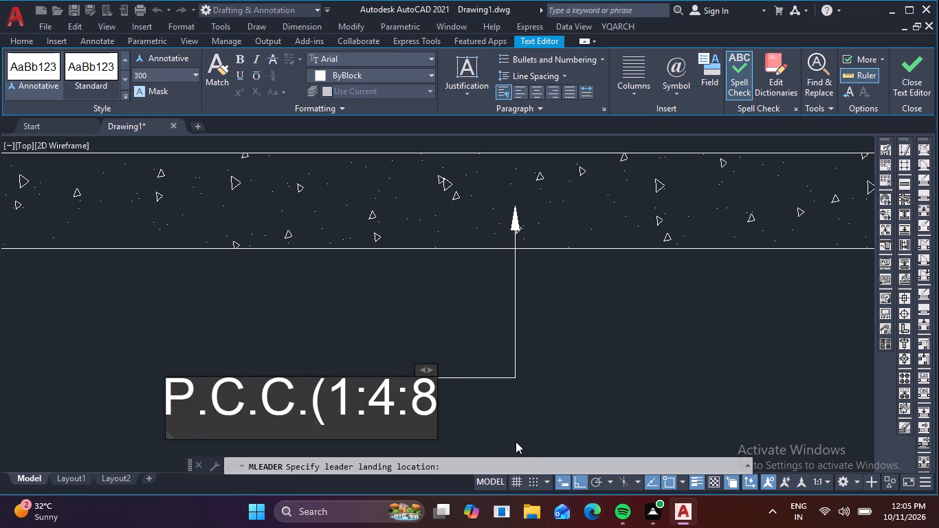
key(shift+parenright)
click(571, 345)
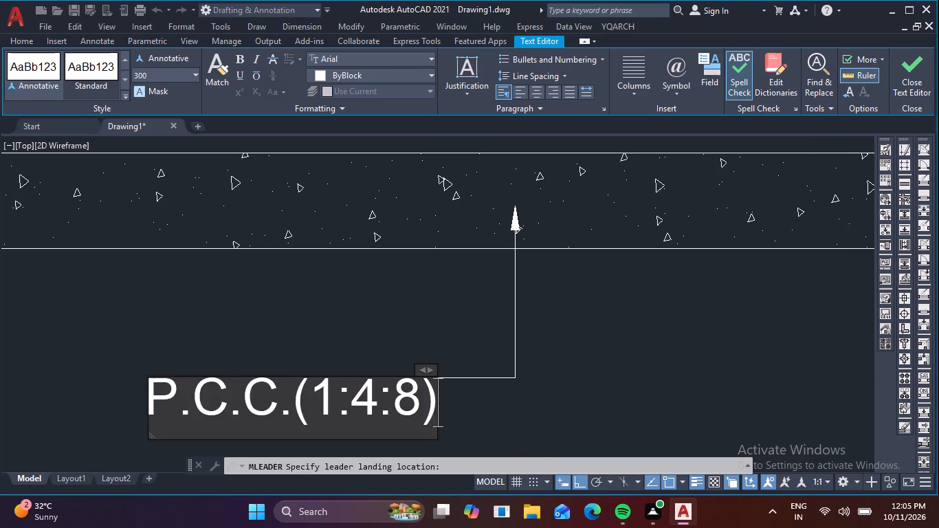
Copy the F2 text from the footing plan into the footing section, near the left break line between the bar rows, with Ortho off.
scroll(570, 364, down, 2)
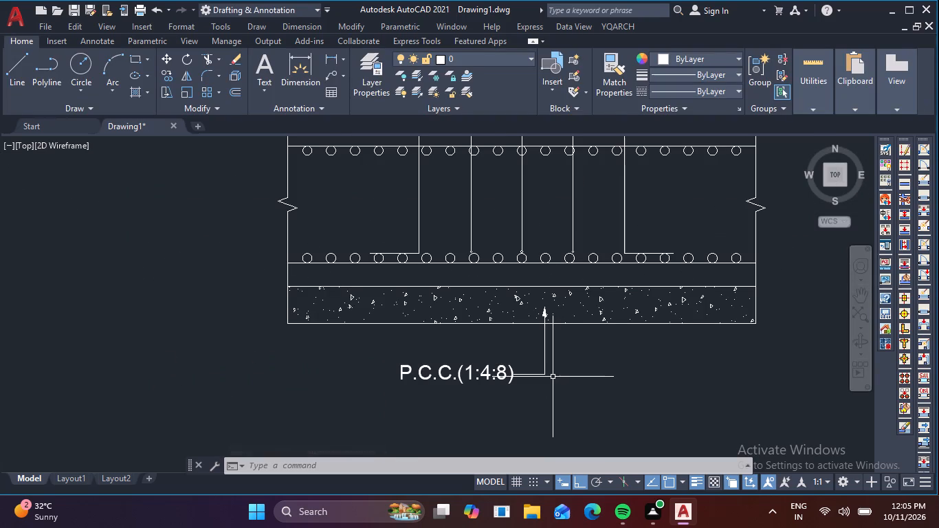
scroll(262, 313, down, 1)
middle_drag(249, 316, 421, 439)
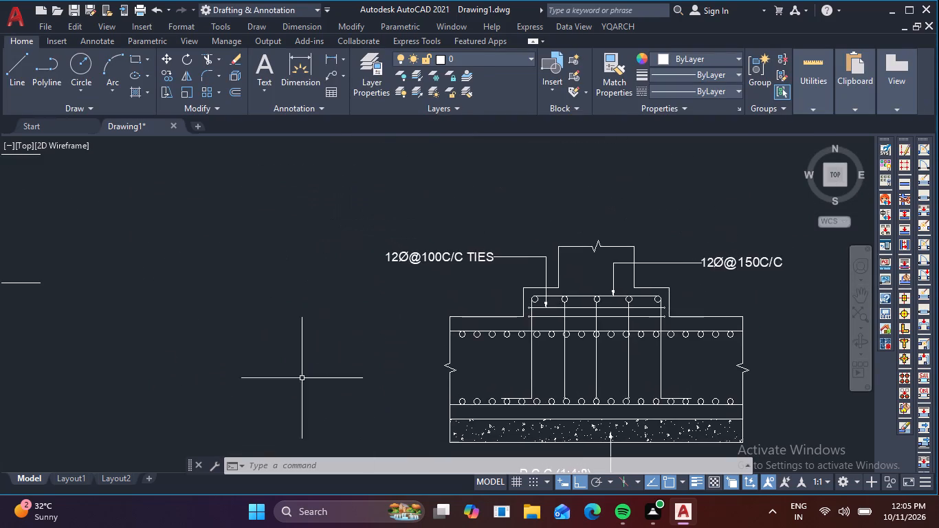
scroll(244, 329, down, 1)
middle_drag(98, 332, 225, 307)
scroll(160, 300, up, 3)
scroll(274, 329, down, 2)
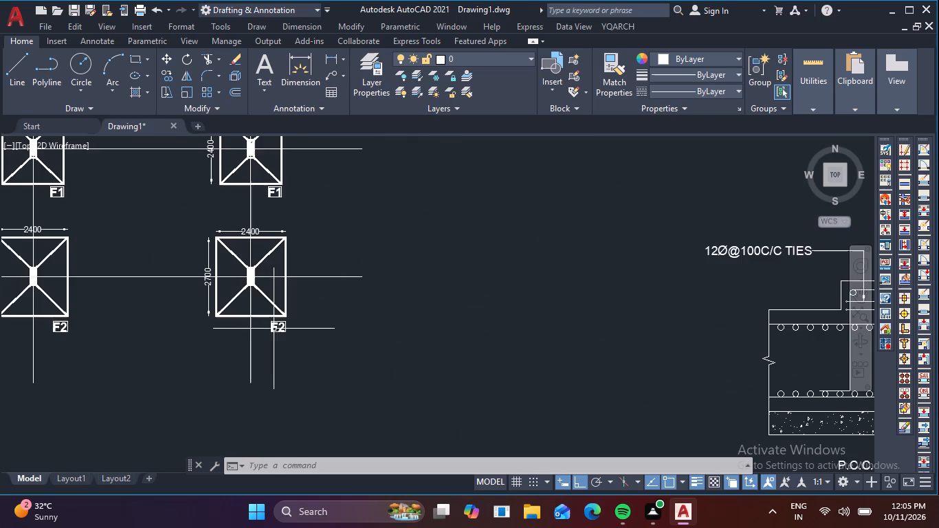
middle_drag(283, 357, 246, 412)
scroll(223, 280, up, 2)
scroll(265, 315, down, 2)
middle_drag(305, 359, 329, 254)
scroll(298, 296, up, 2)
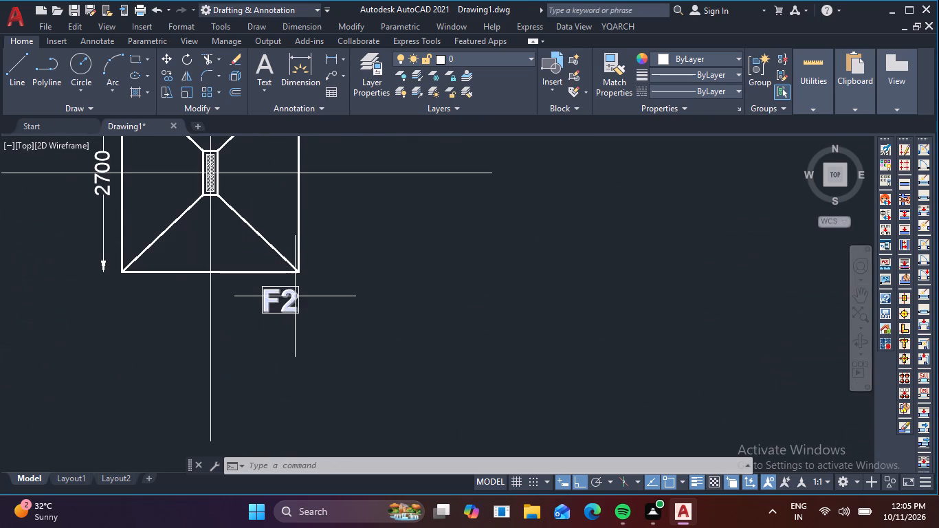
click(296, 296)
key(c)
text(O)
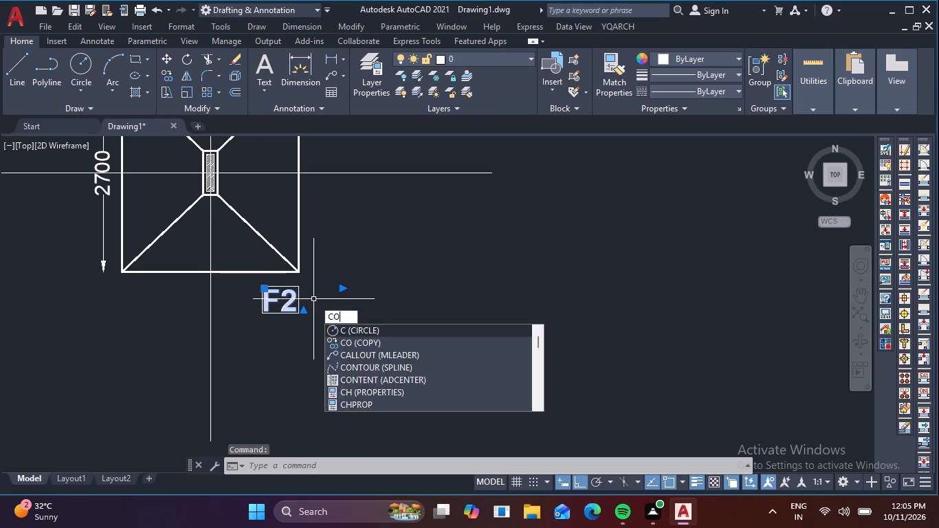
key(space)
click(273, 301)
scroll(493, 305, down, 2)
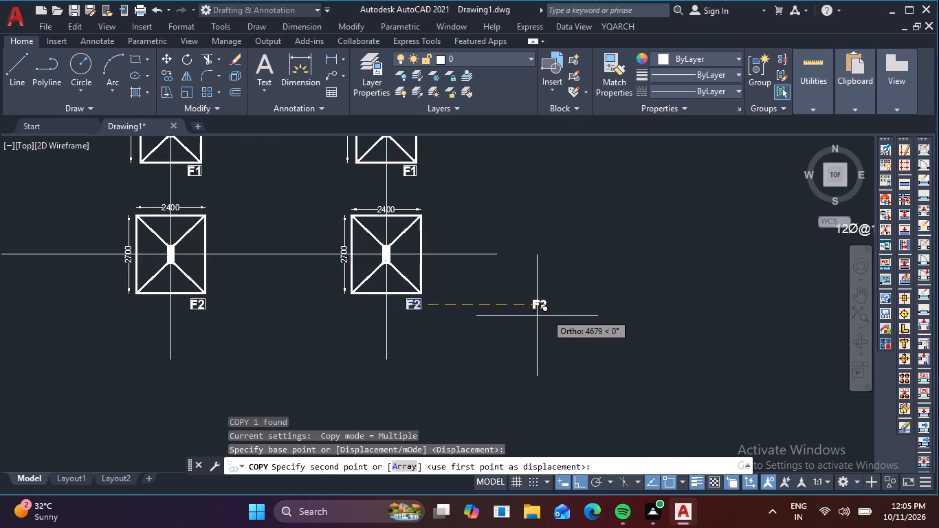
middle_drag(548, 313, 207, 392)
middle_drag(346, 422, 350, 226)
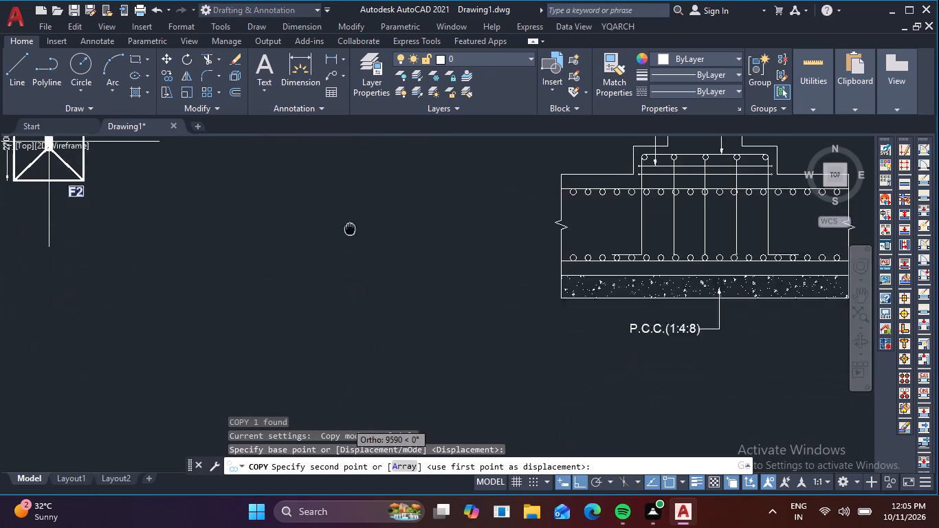
middle_drag(350, 226, 353, 218)
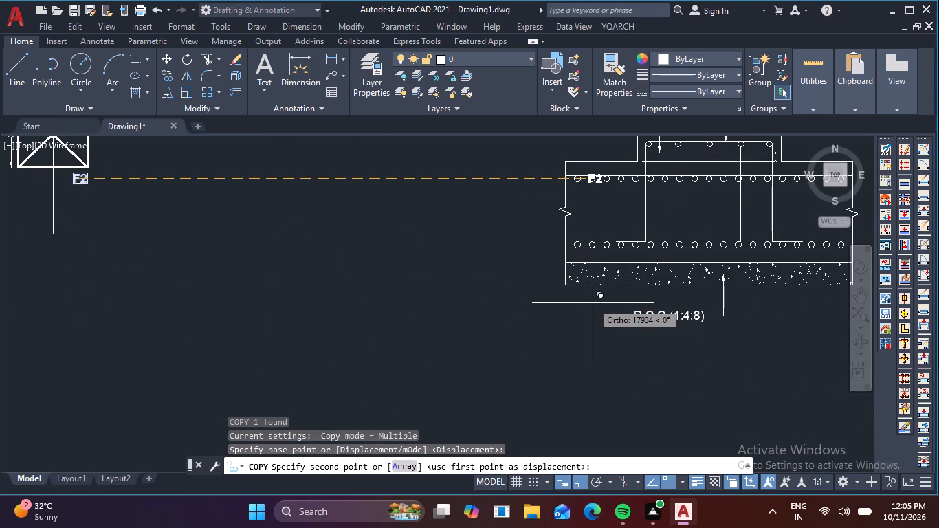
key(F8)
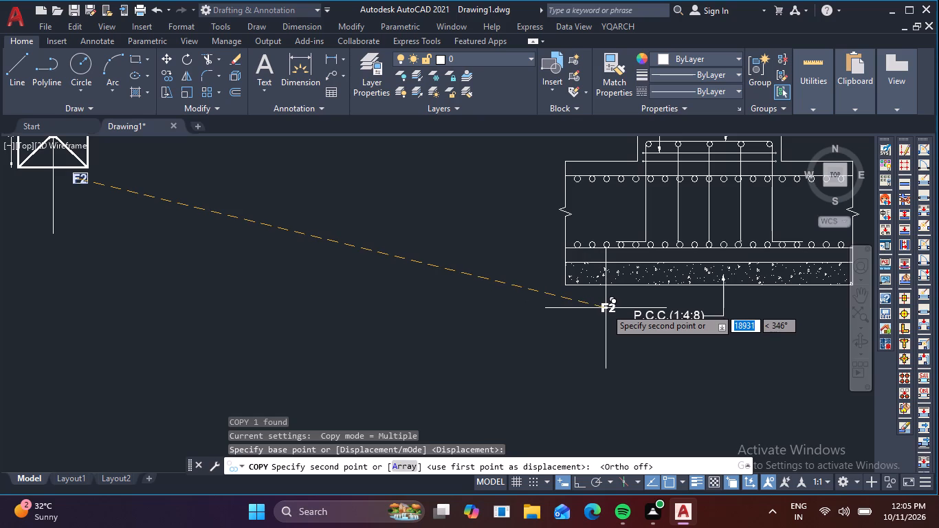
middle_drag(575, 252, 577, 332)
scroll(586, 284, up, 2)
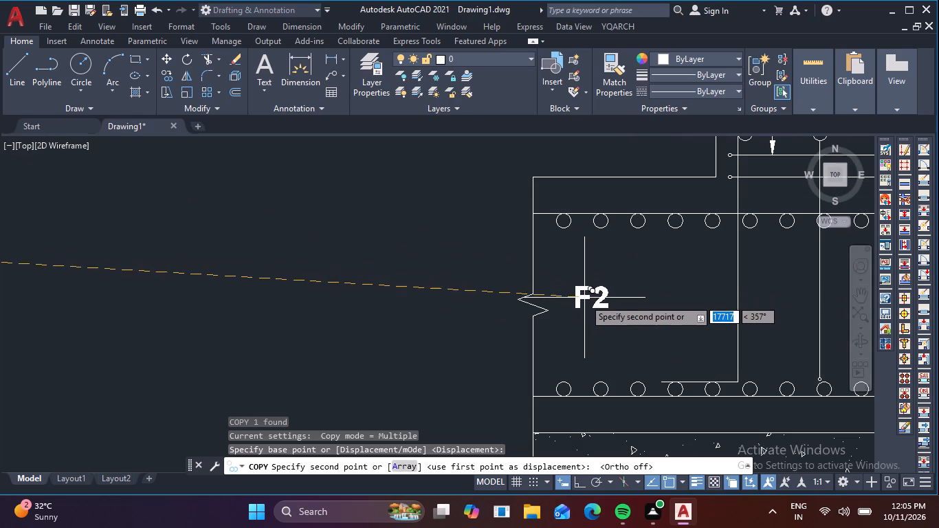
click(584, 299)
key(Escape)
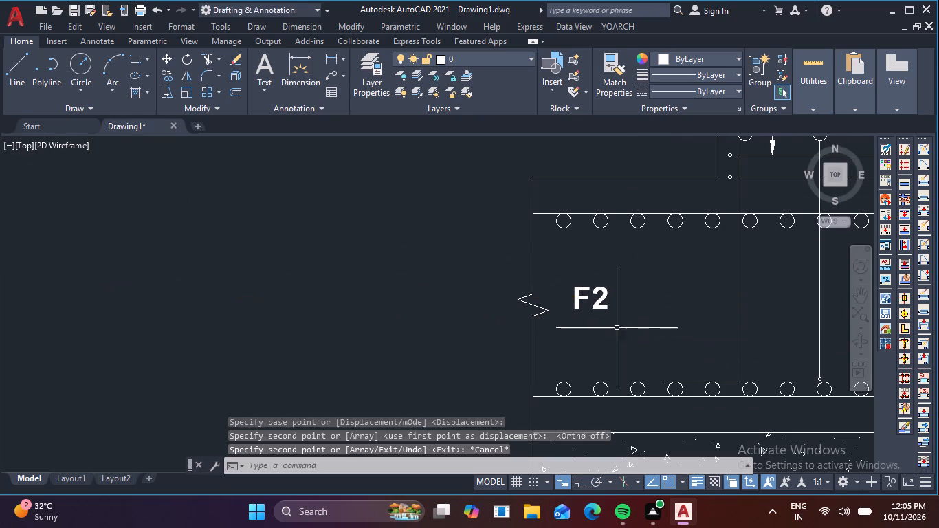
Replace the copied F2 text inside the footing section with AS/RAFT.
double_click(599, 305)
click(621, 300)
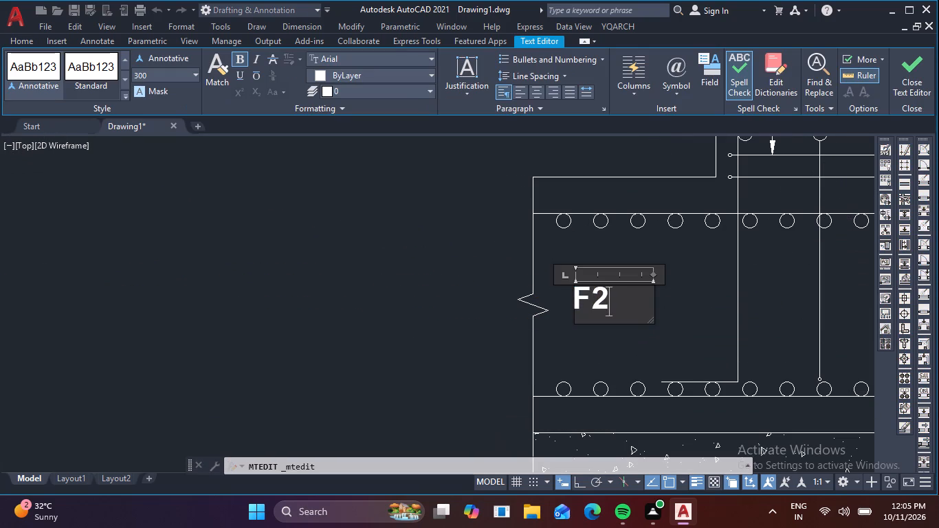
key(BackSpace)
key(BackSpace)
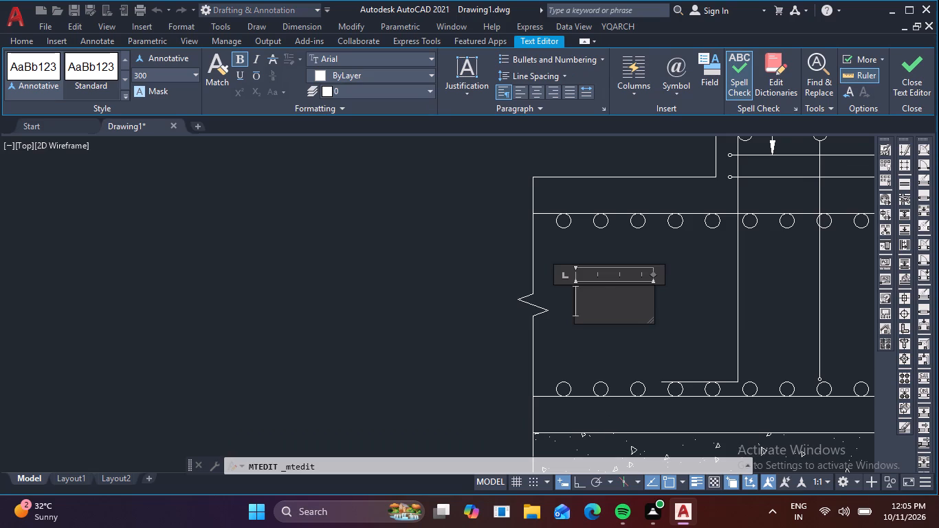
text(AS)
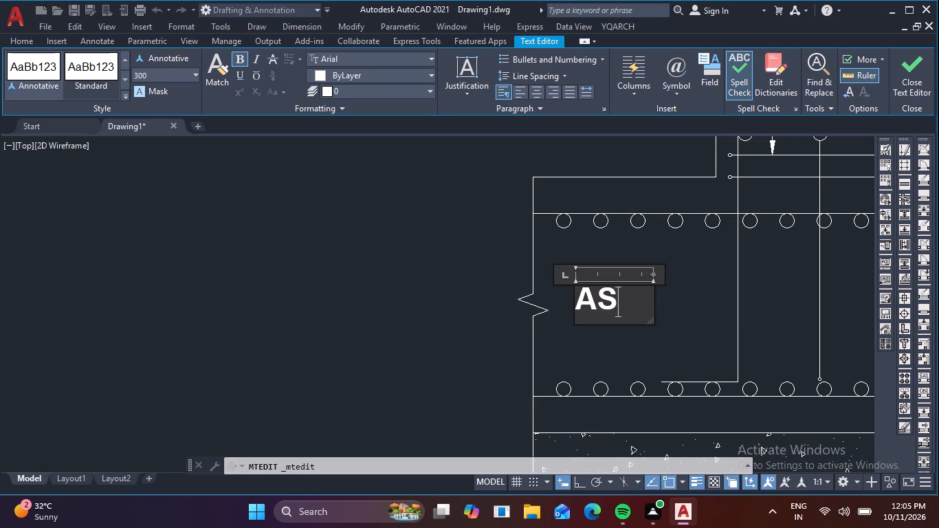
key(slash)
text(RA)
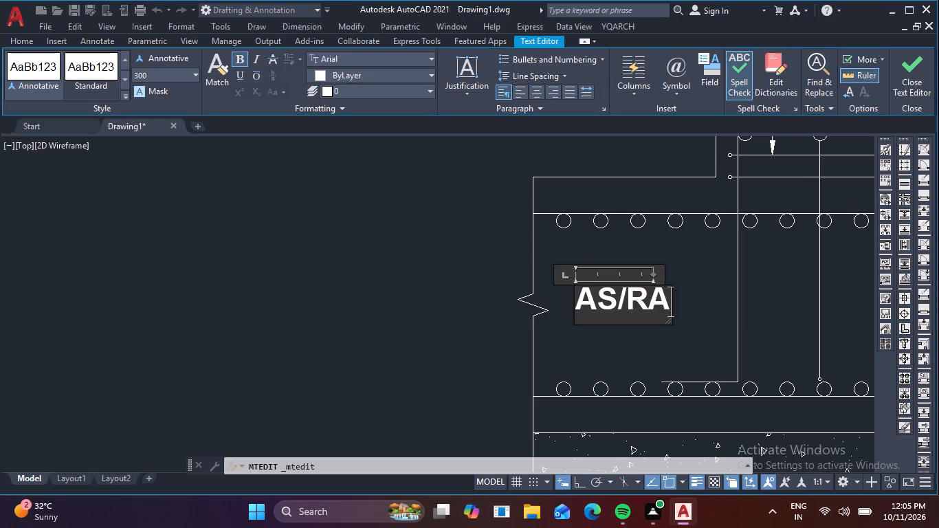
text(FT)
click(460, 225)
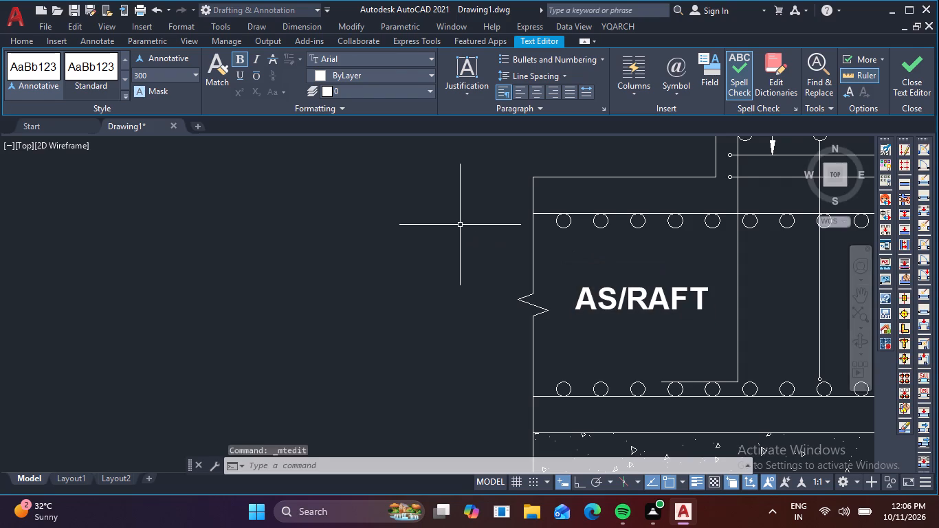
Copy the AS/RAFT text from inside the footing to just below the P.C.C.(1:4:8) label.
scroll(459, 232, down, 2)
middle_drag(470, 245, 553, 297)
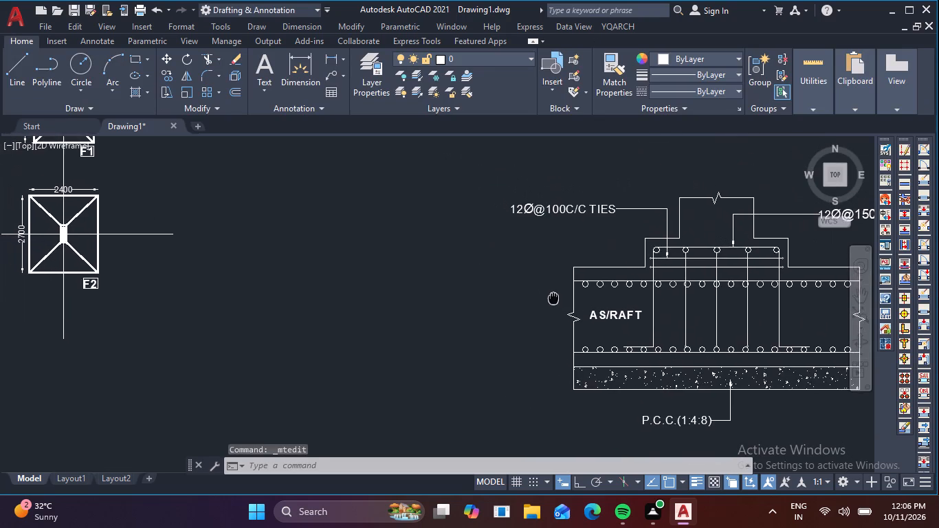
middle_drag(553, 297, 373, 270)
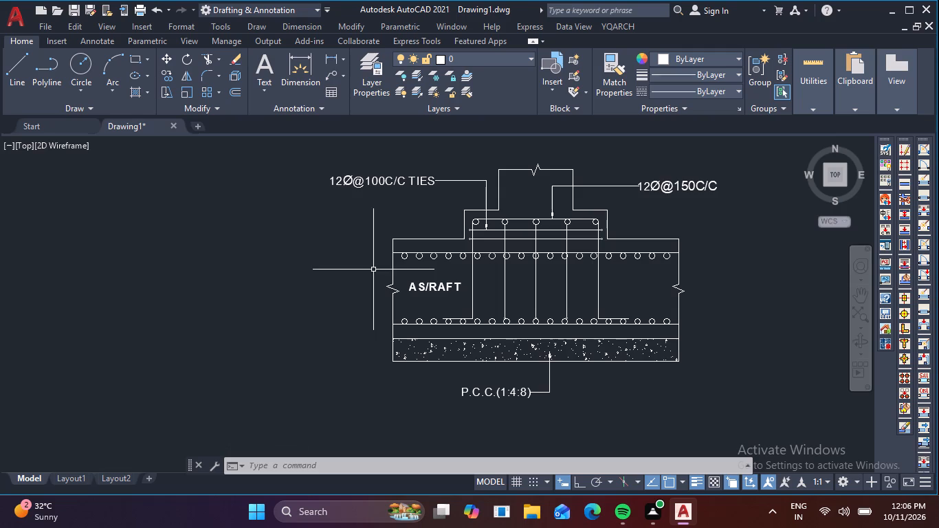
click(439, 287)
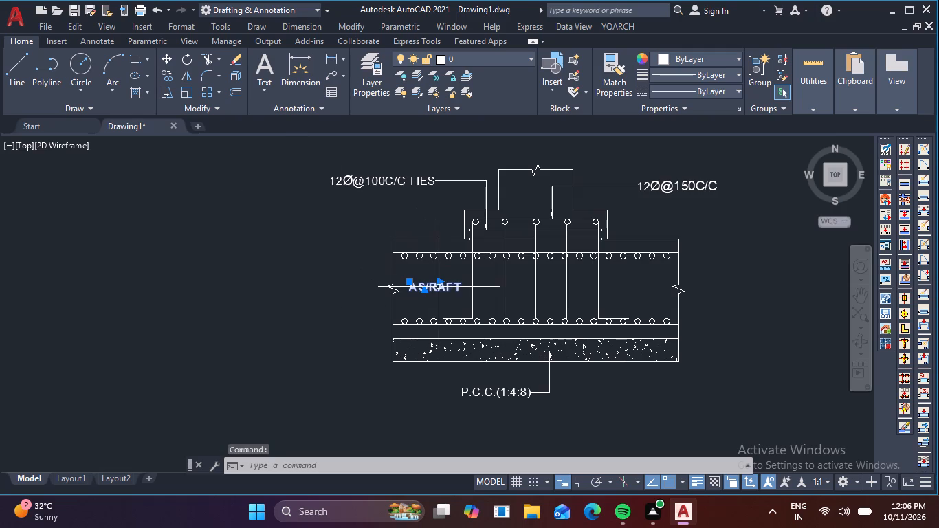
text(CO)
key(space)
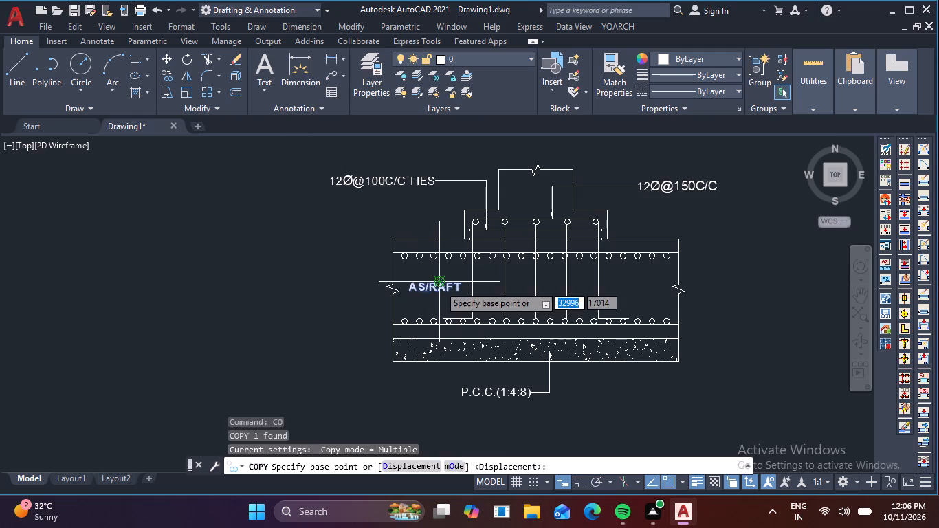
click(439, 285)
middle_drag(548, 409, 539, 308)
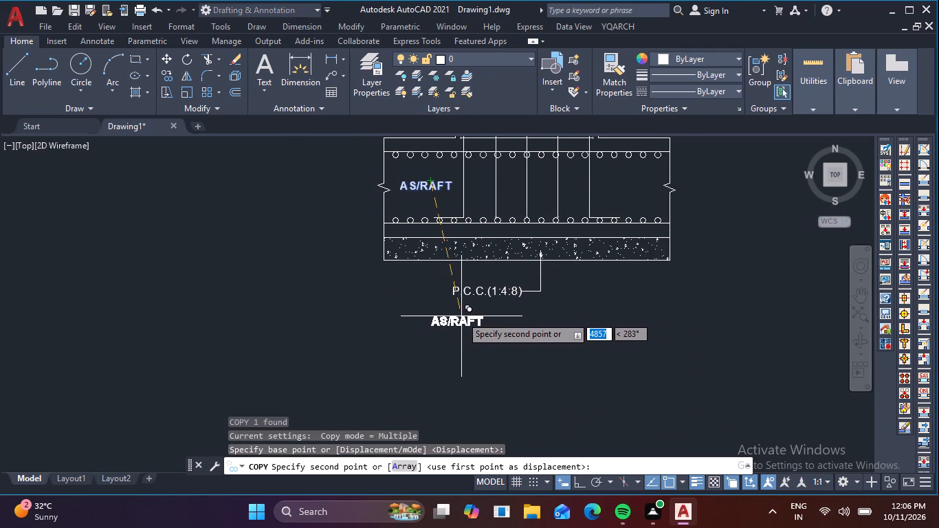
click(461, 316)
key(Escape)
Open the copied AS/RAFT text below the P.C.C. label for editing and widen its frame to about 6500 units.
double_click(472, 322)
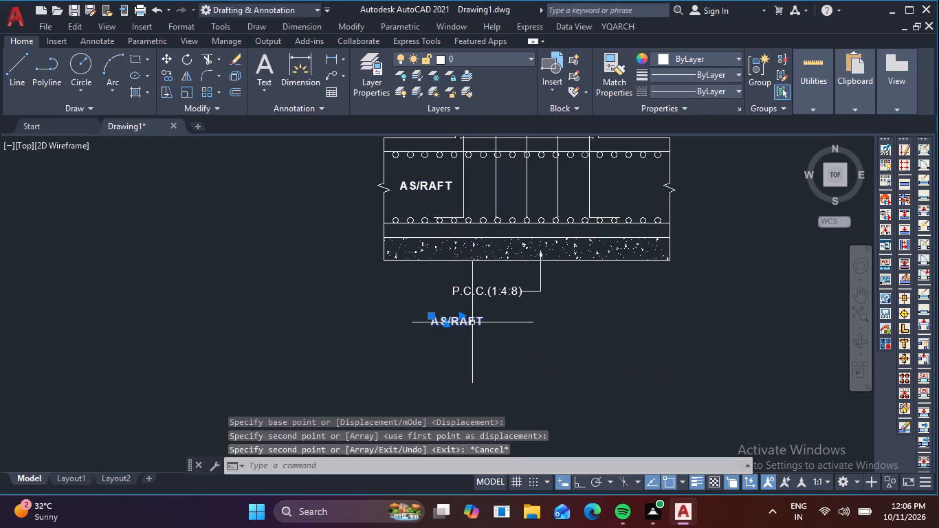
scroll(471, 321, up, 1)
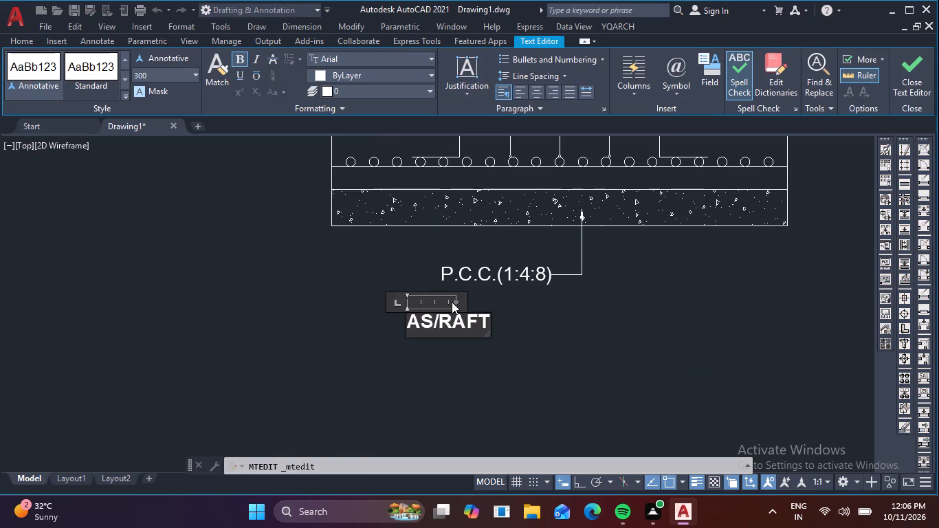
drag(454, 300, 702, 296)
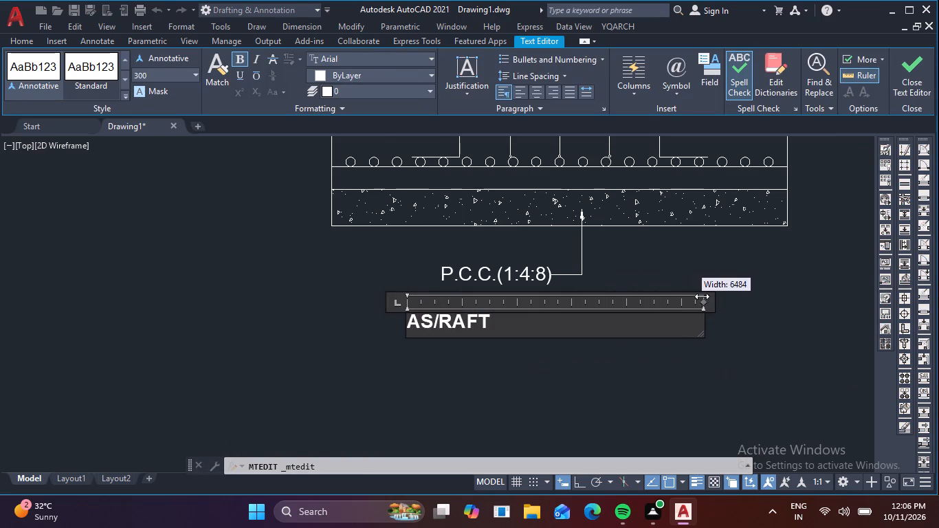
drag(702, 296, 708, 296)
Clear the AS/RAFT wording from the widened text frame and turn on underlining for the new text.
click(502, 323)
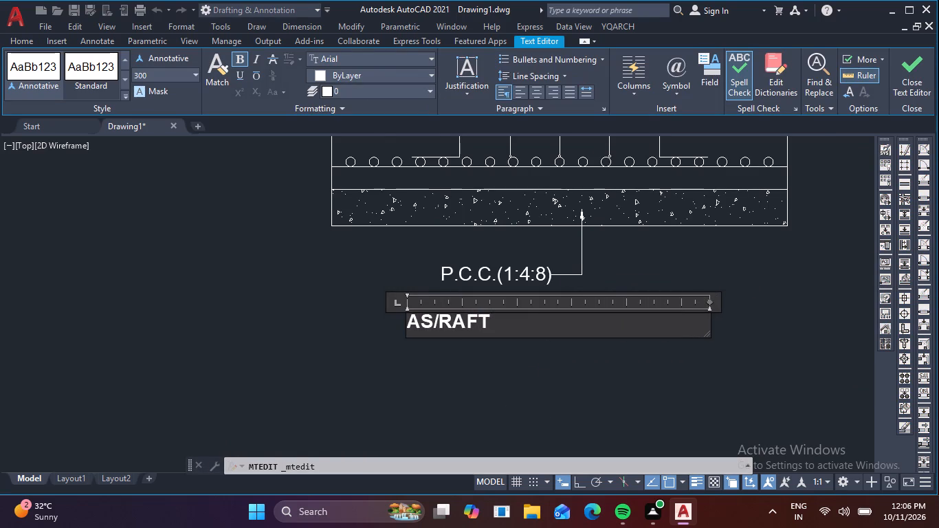
key(BackSpace)
key(BackSpace)
key(BackSpace)
key(BackSpace)
key(BackSpace)
key(BackSpace)
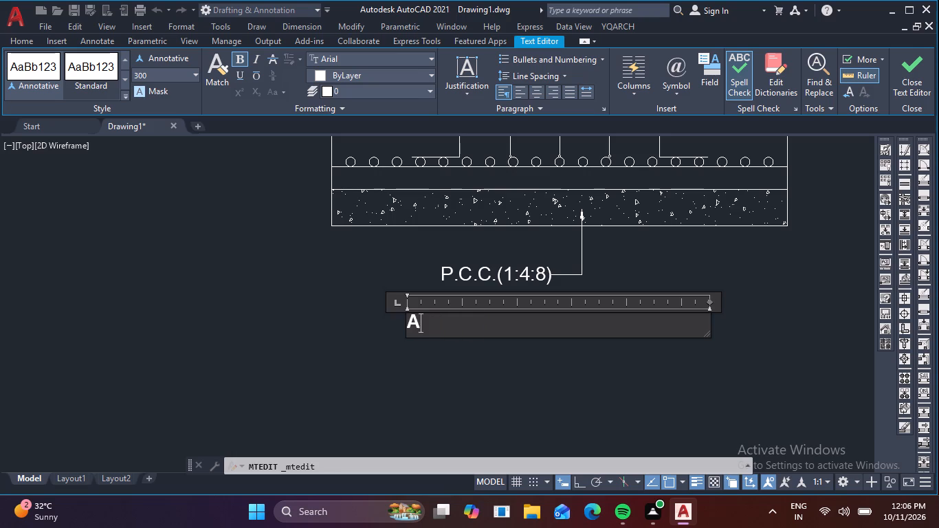
key(BackSpace)
key(BackSpace)
click(236, 79)
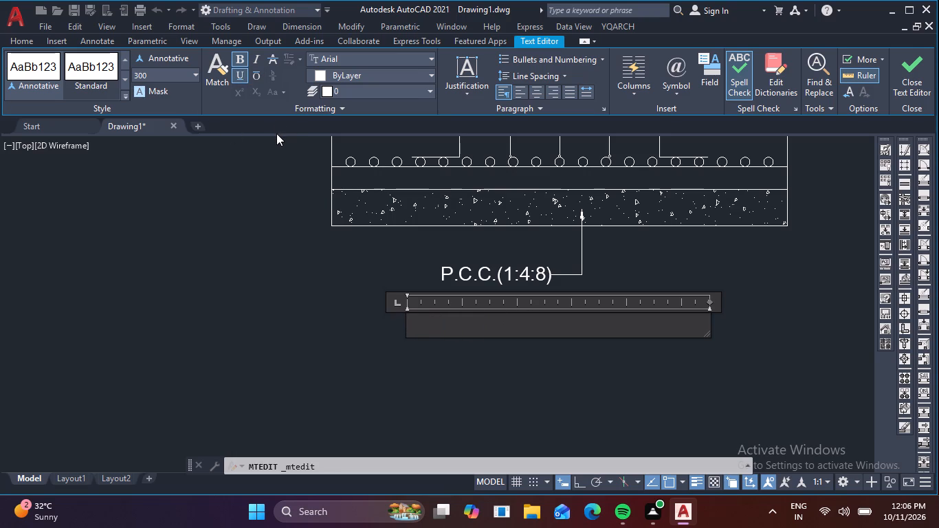
Enter the underlined title TYP. PEDESTAL-1 REINF. DETAIL in the empty text frame below the P.C.C.(1:4:8) label.
text(TY)
text(P.)
click(433, 331)
key(t)
key(y)
key(p)
key(period)
key(space)
text(P)
key(e)
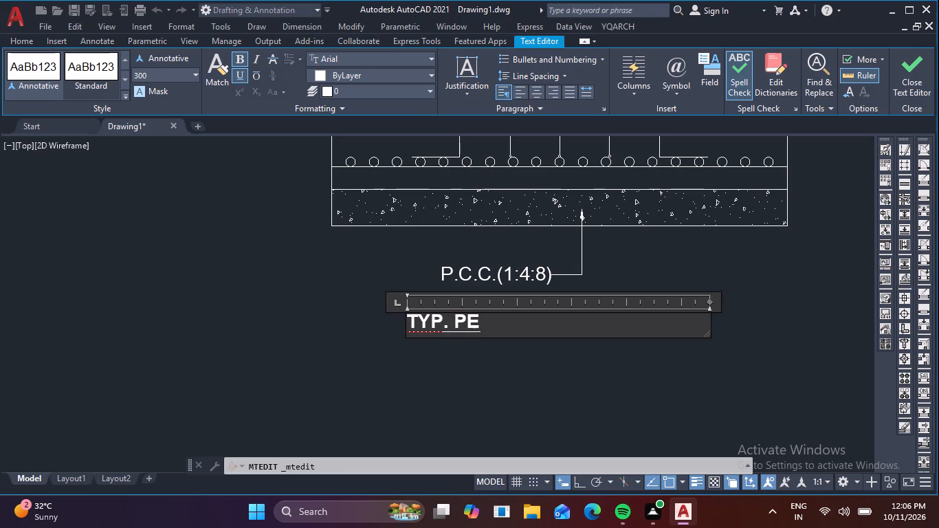
text(DE)
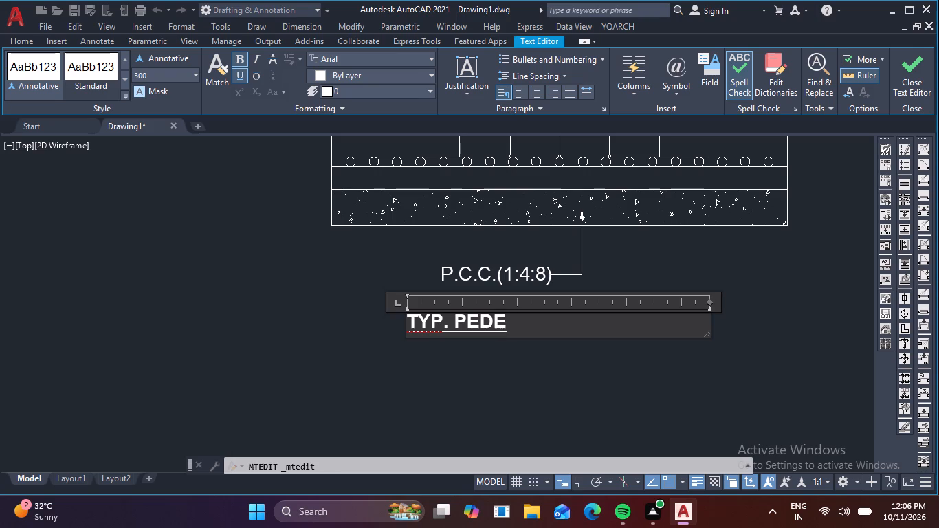
text(STA)
key(l)
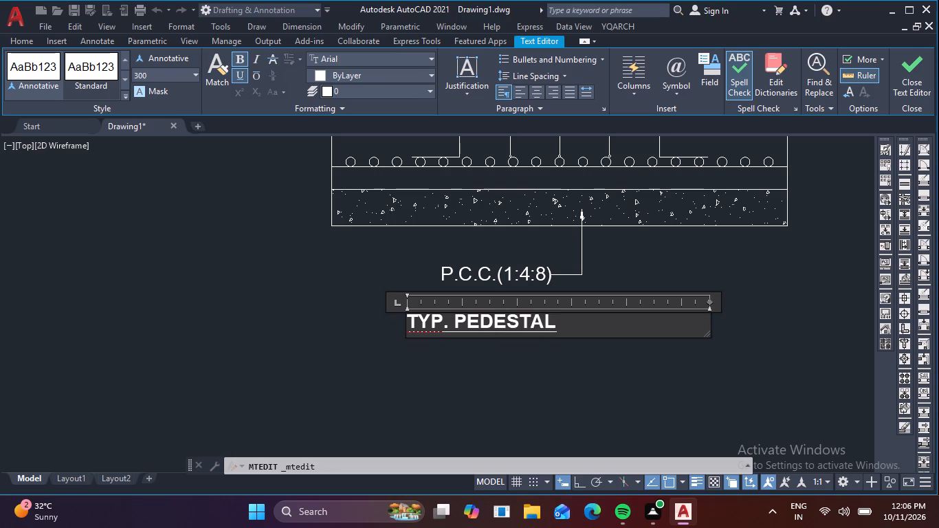
key(space)
key(BackSpace)
key(minus)
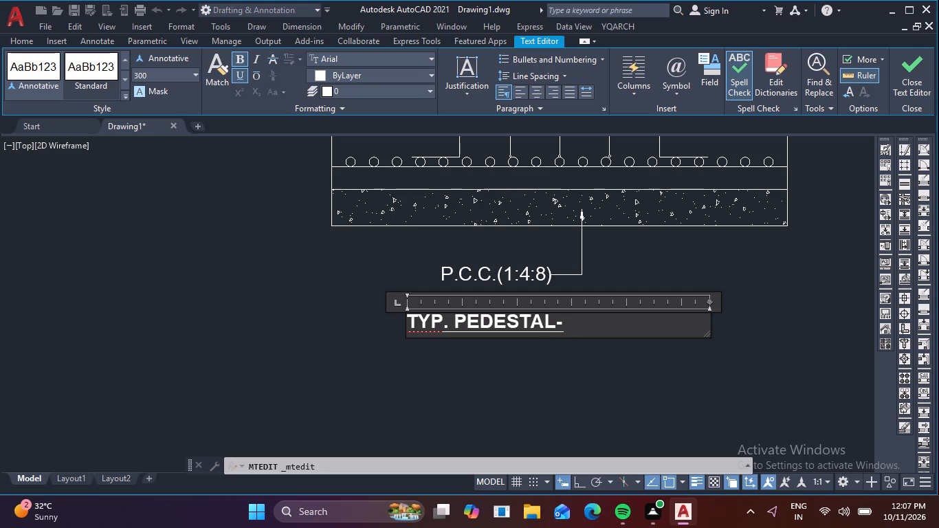
key(1)
key(space)
text(RE)
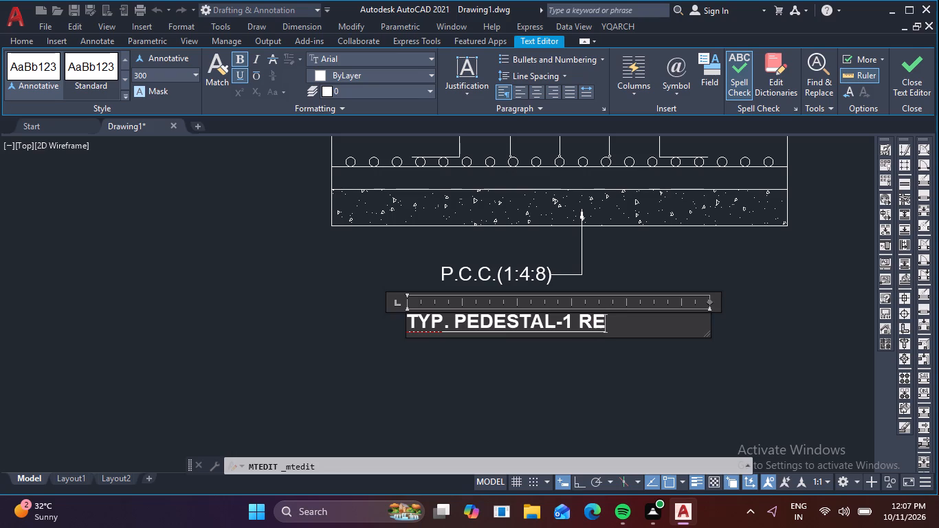
key(i)
key(n)
key(f)
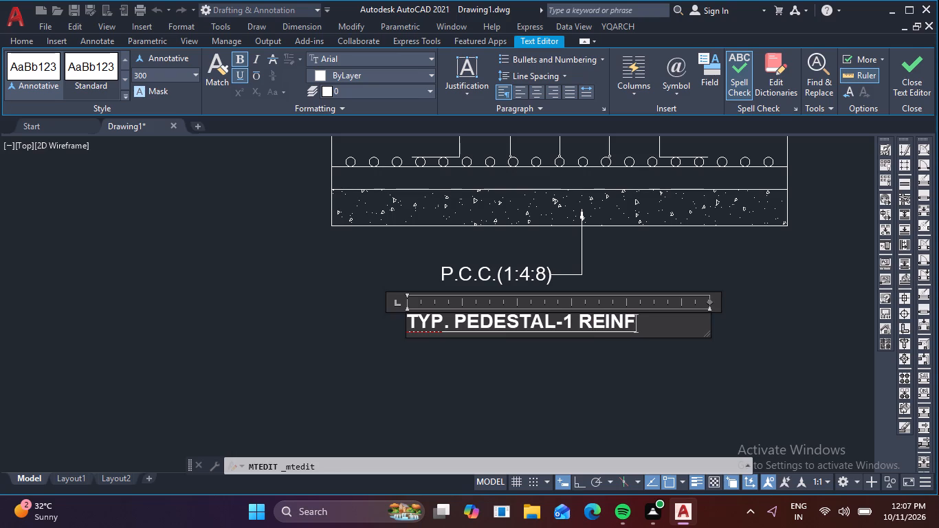
key(period)
key(space)
text(DET)
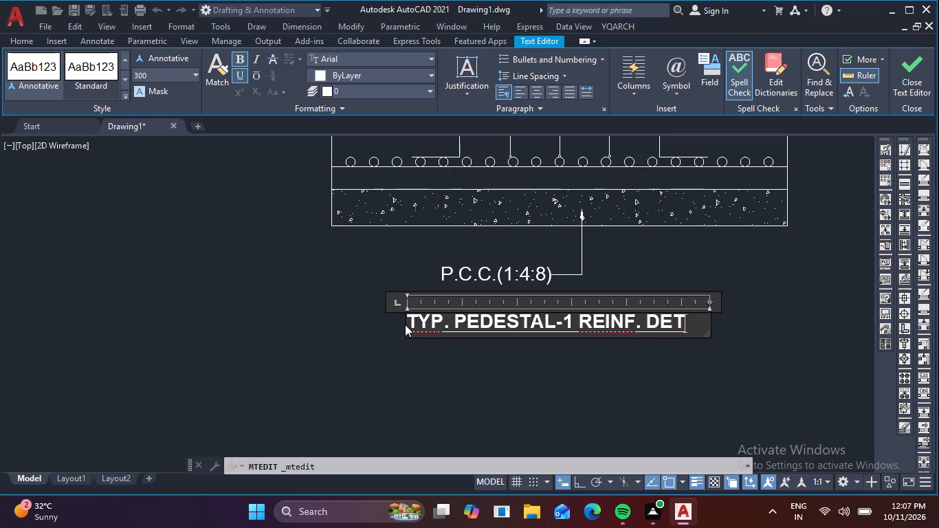
text(AIL)
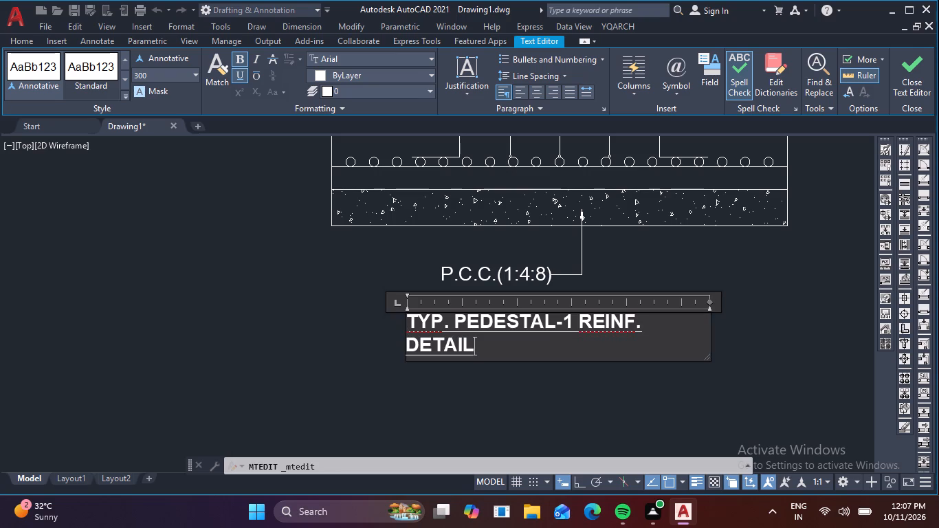
Widen the pedestal title's text frame so the wording fits on one line, and finish the text edit.
drag(709, 306, 708, 306)
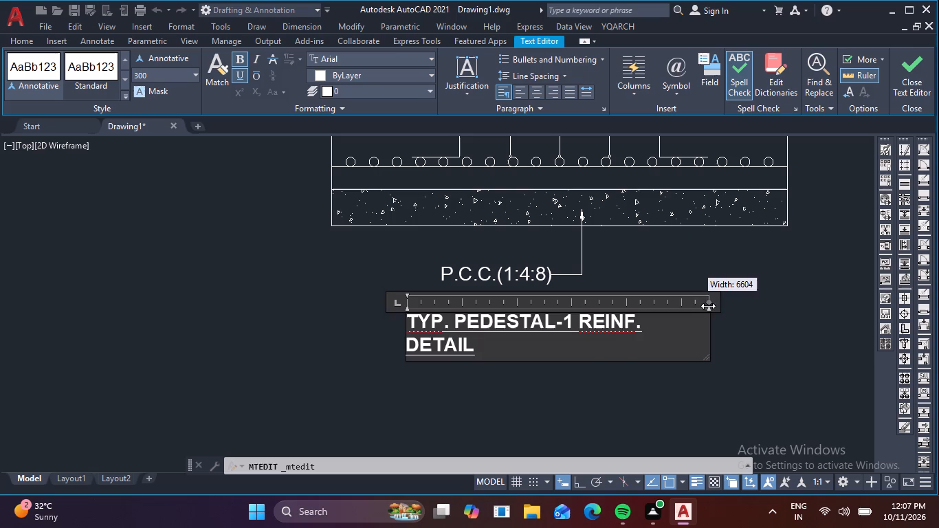
drag(708, 306, 752, 302)
click(703, 375)
Draw a horizontal line 15000 units long with Ortho on, in the empty area below the row of F2 footings.
scroll(694, 352, down, 1)
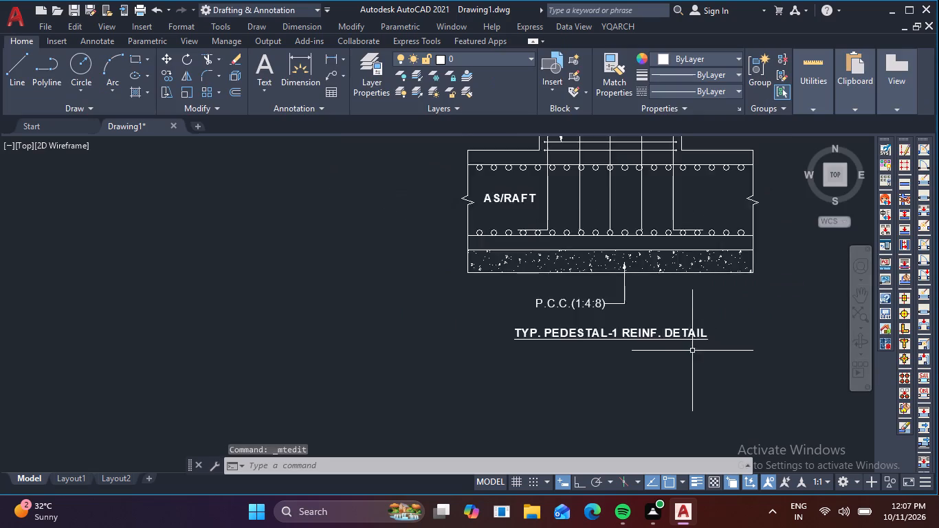
scroll(692, 349, down, 1)
middle_drag(731, 310, 586, 373)
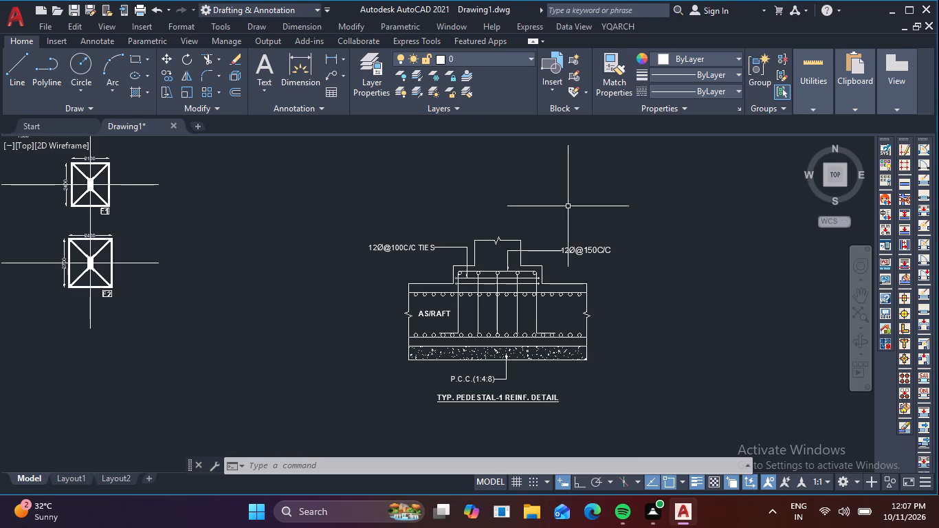
middle_drag(463, 261, 624, 150)
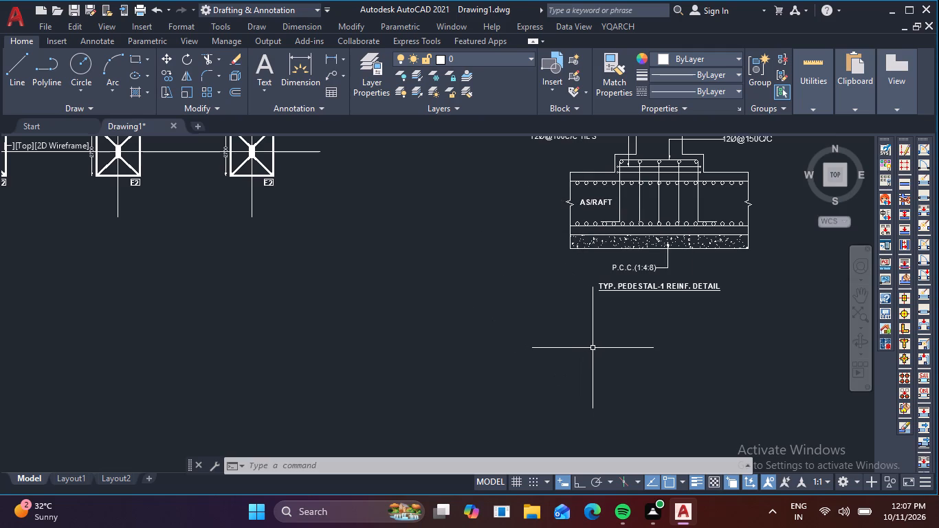
middle_drag(404, 338, 729, 342)
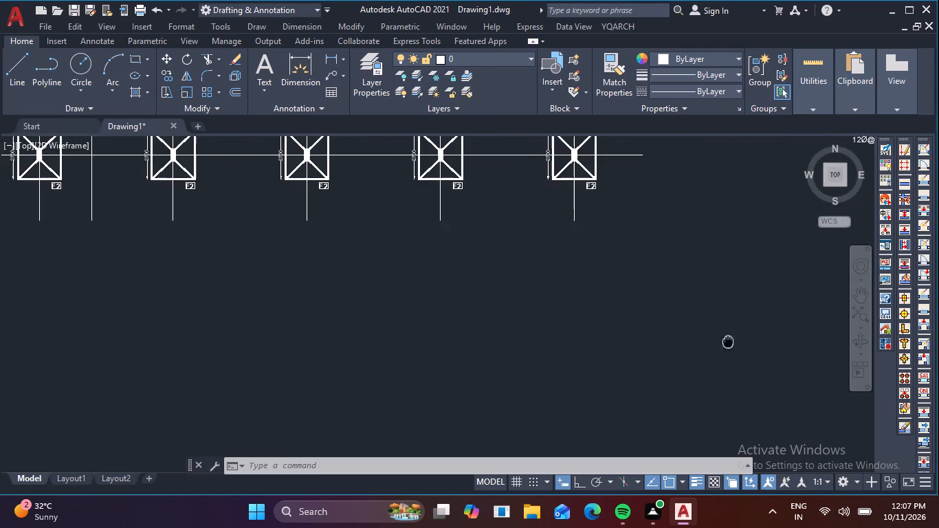
middle_drag(729, 342, 733, 342)
middle_drag(687, 351, 719, 187)
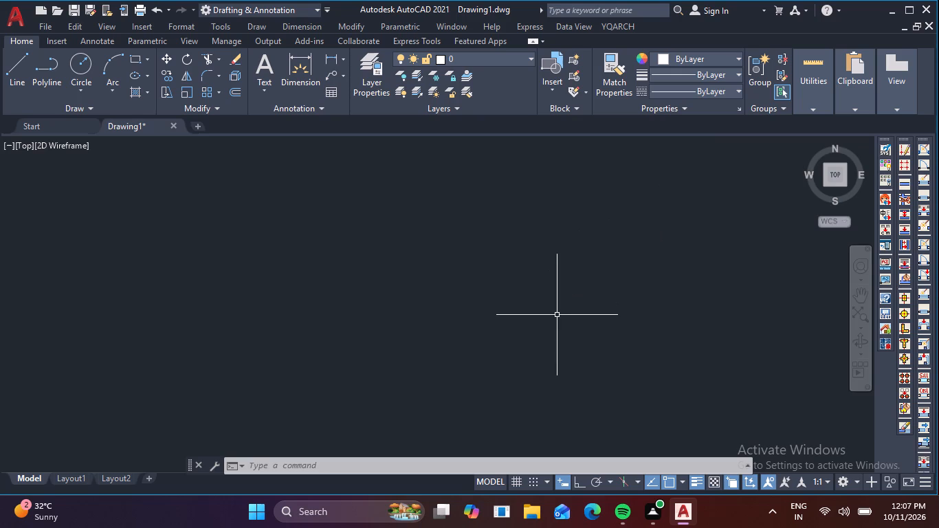
key(l)
key(space)
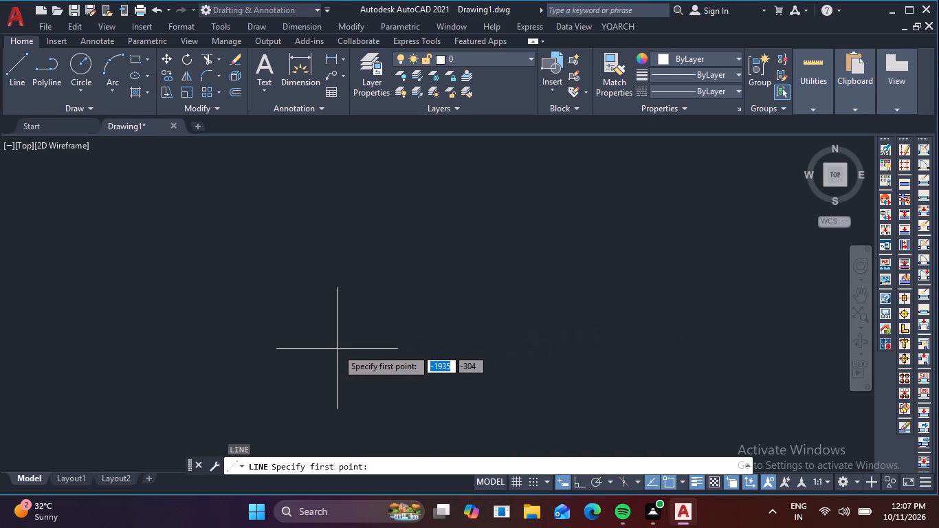
key(F8)
click(82, 353)
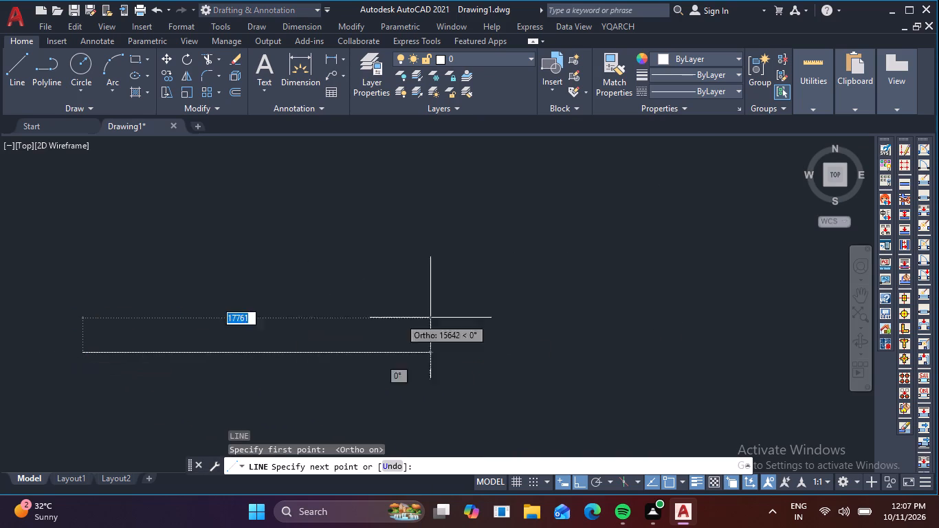
text(15000)
key(Return)
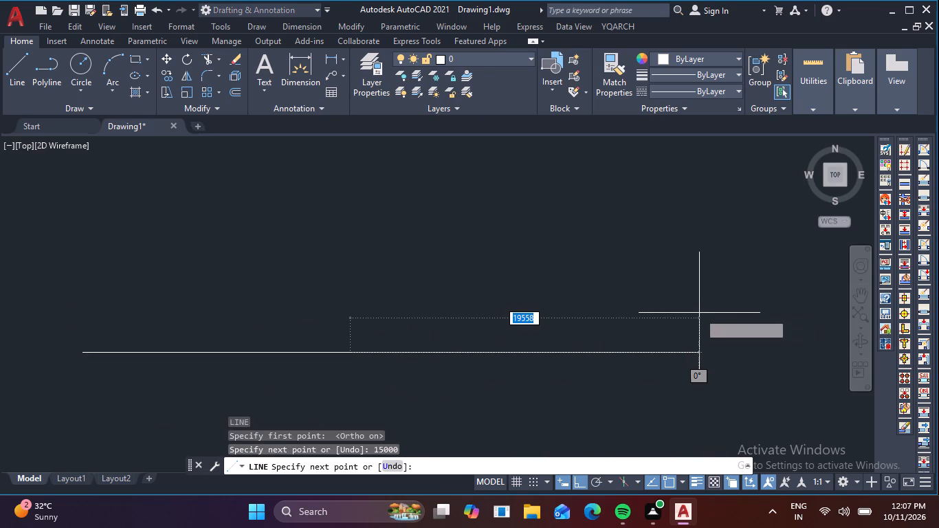
key(Escape)
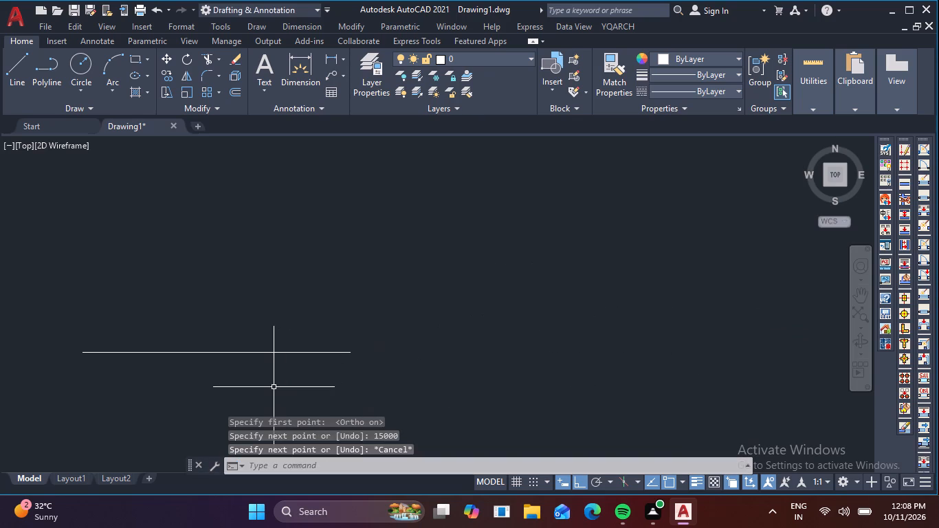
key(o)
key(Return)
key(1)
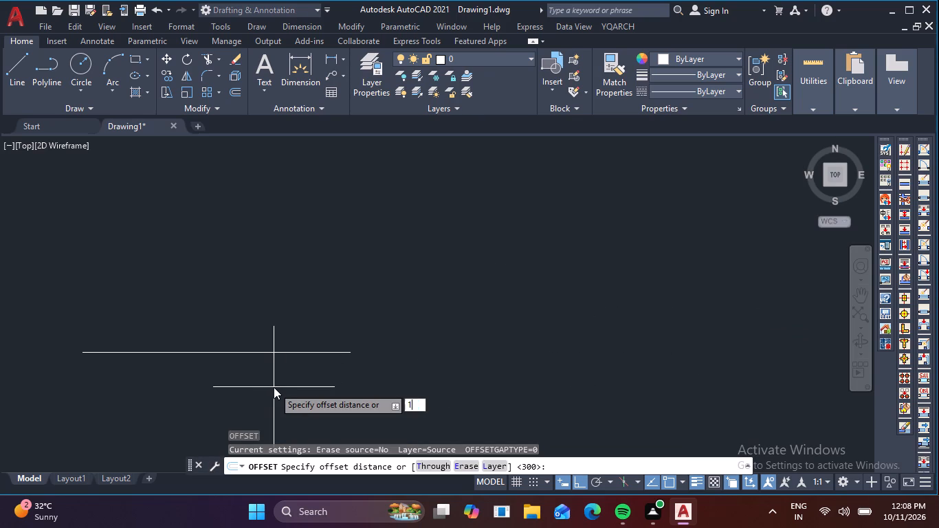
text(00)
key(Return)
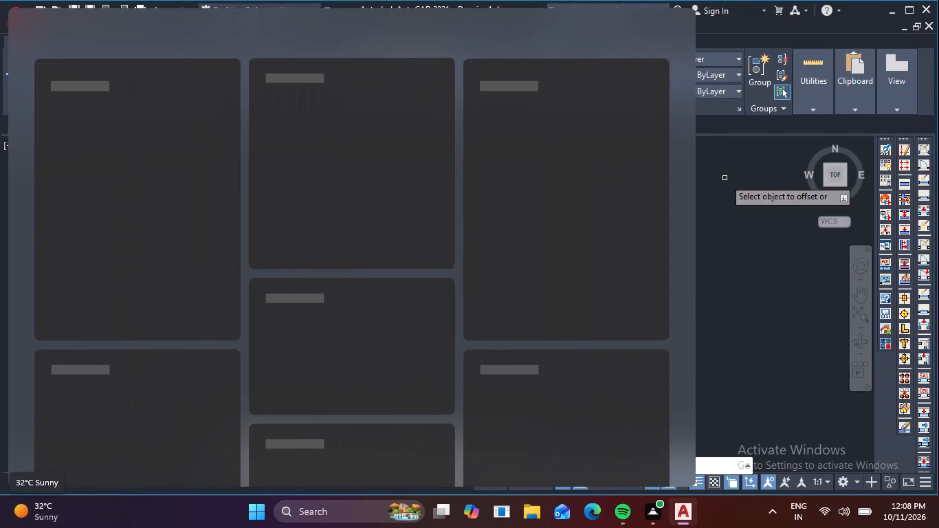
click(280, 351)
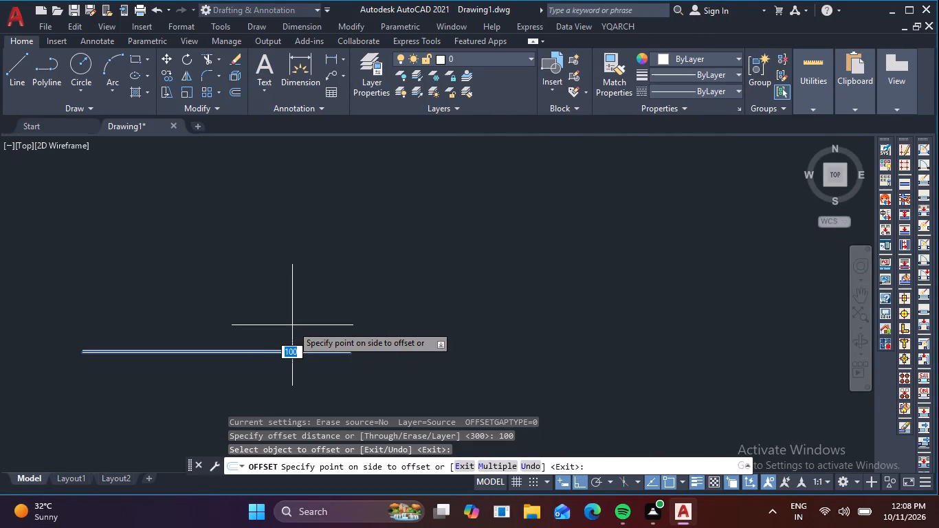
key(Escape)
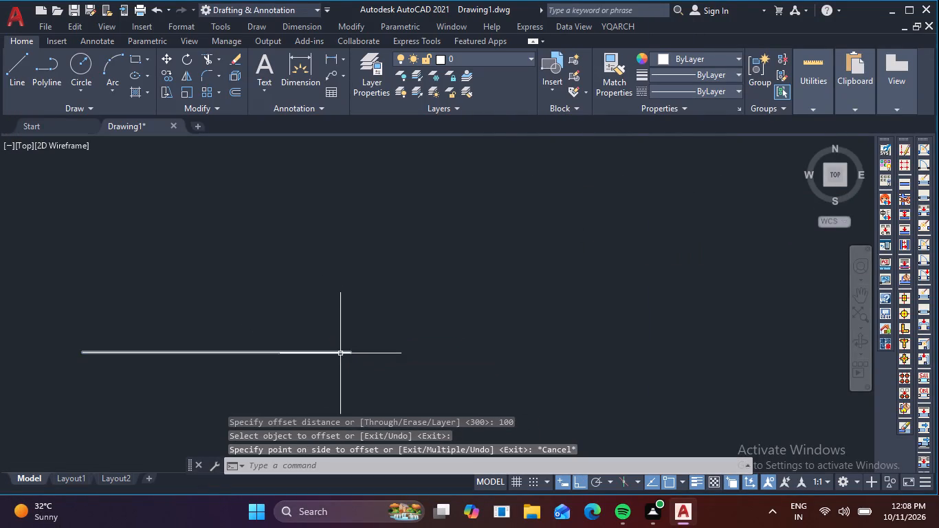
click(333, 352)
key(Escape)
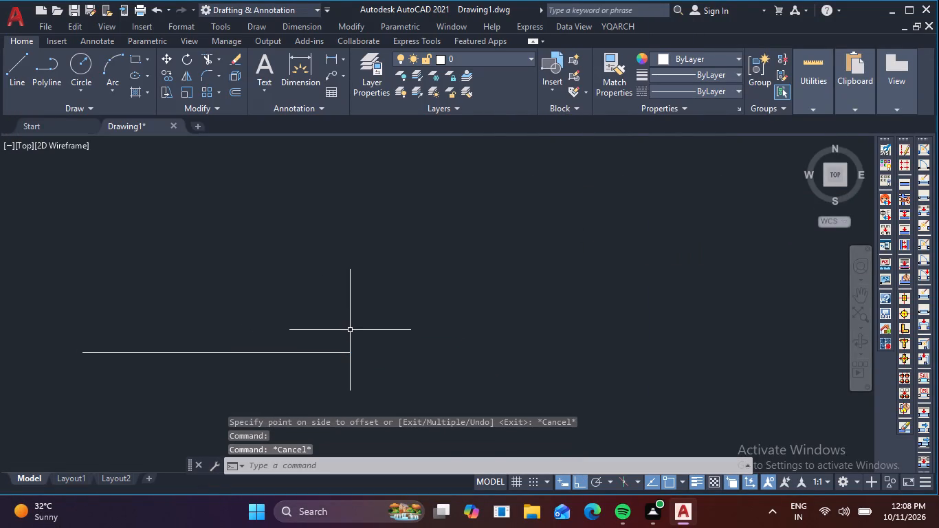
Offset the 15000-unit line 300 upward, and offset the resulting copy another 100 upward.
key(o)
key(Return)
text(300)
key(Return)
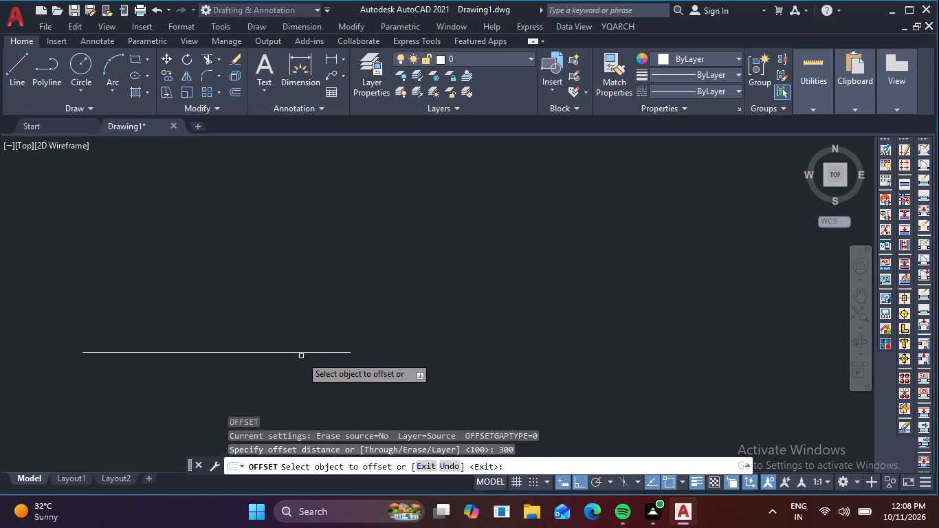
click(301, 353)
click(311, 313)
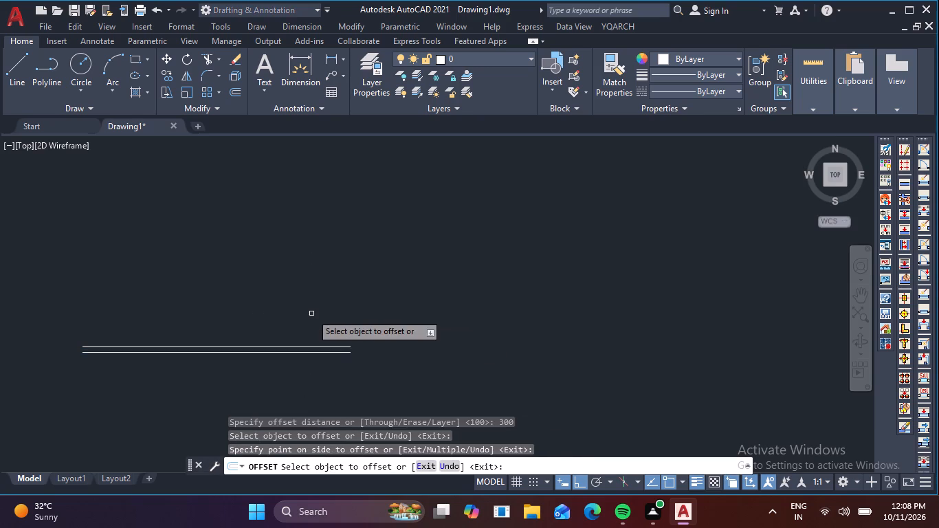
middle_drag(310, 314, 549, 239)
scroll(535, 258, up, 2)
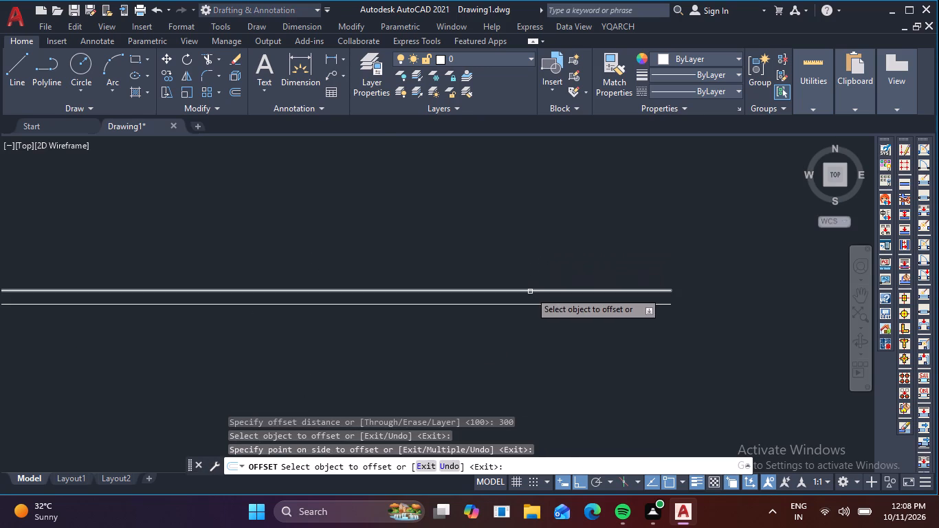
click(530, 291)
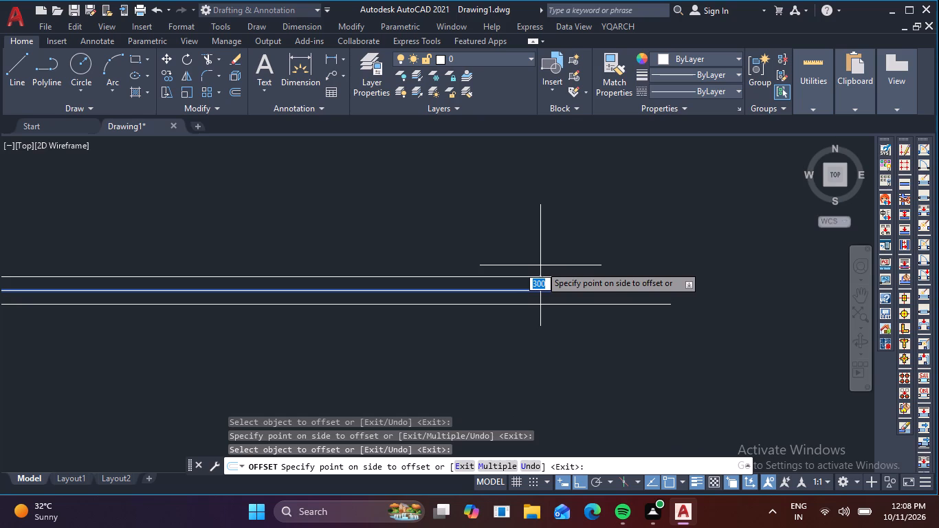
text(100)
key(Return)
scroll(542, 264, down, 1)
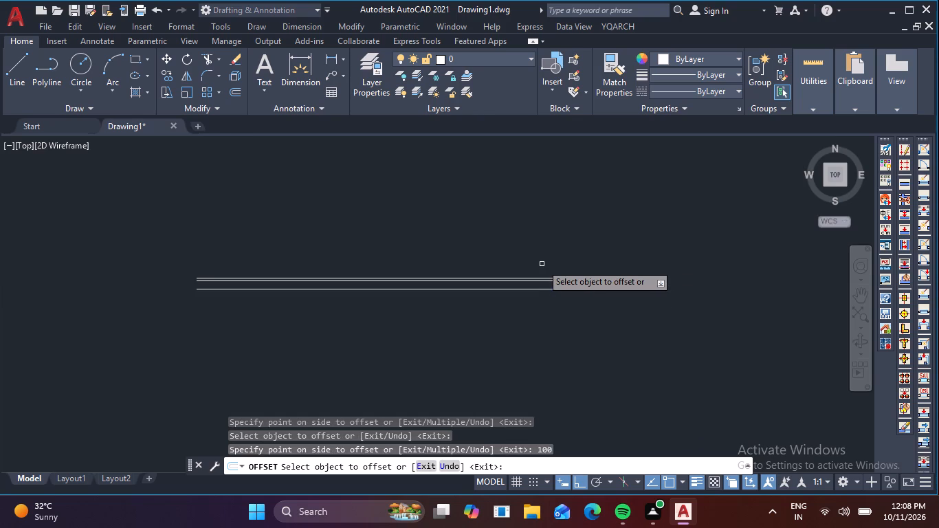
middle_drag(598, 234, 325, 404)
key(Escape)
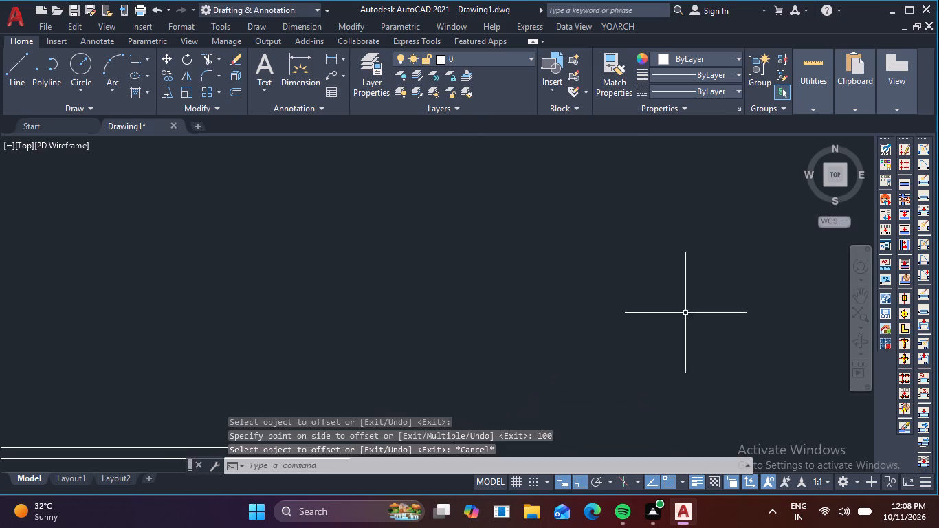
Measure the thickness of the hatched P.C.C. bed in the pedestal section with a temporary line down its end edge.
scroll(683, 311, down, 2)
middle_drag(687, 300, 520, 379)
middle_drag(726, 305, 541, 297)
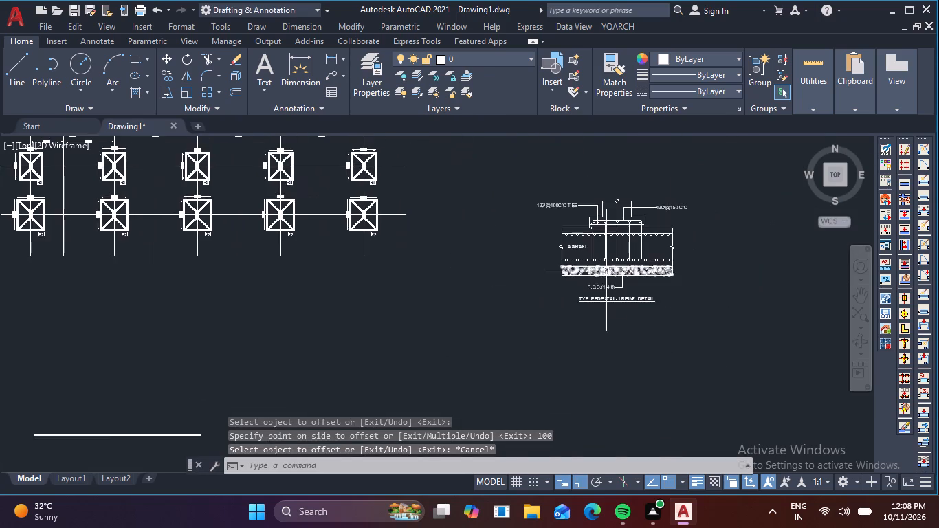
scroll(608, 270, up, 5)
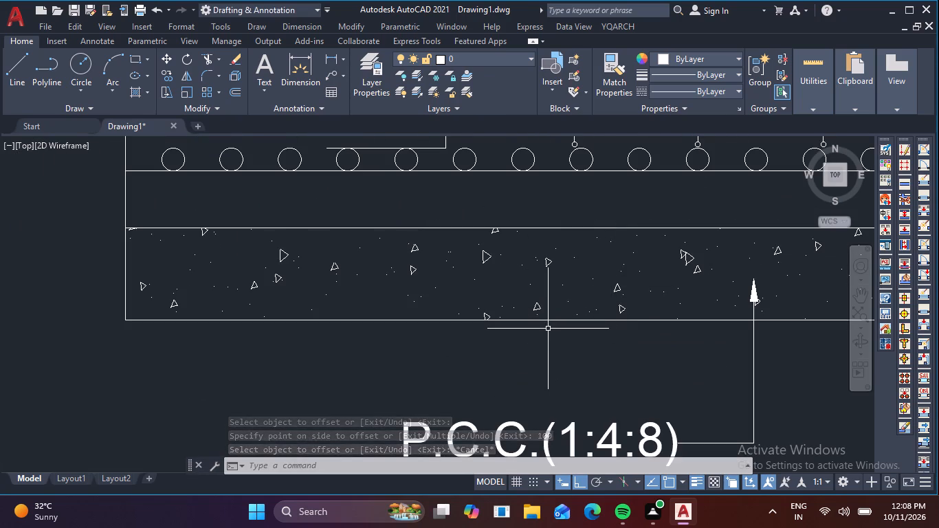
key(l)
key(space)
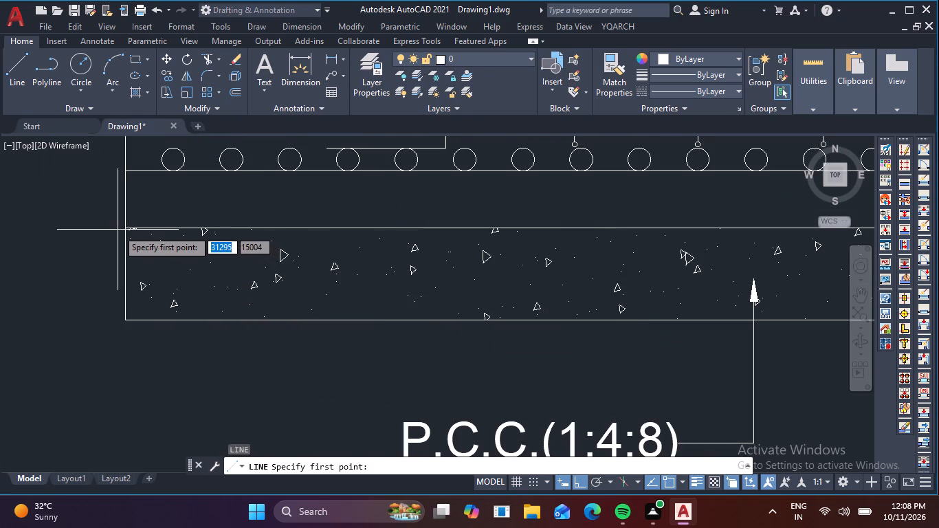
click(127, 229)
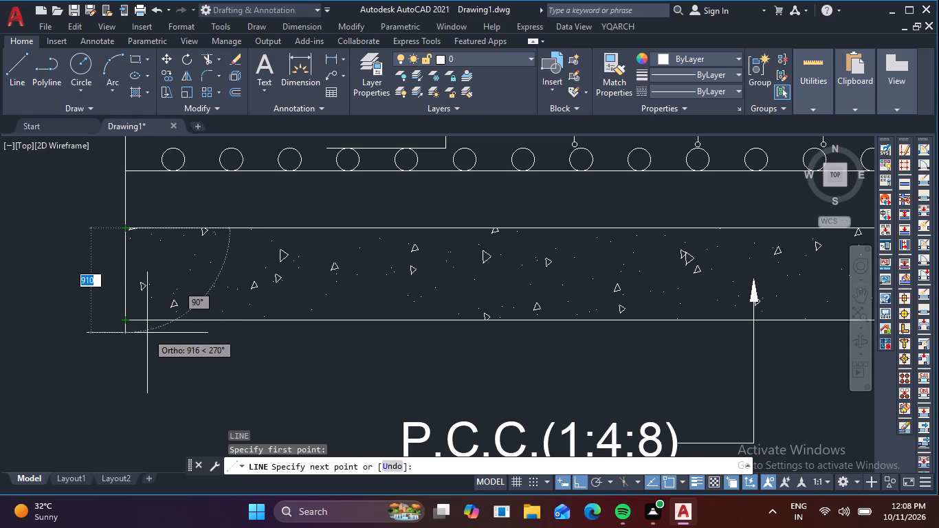
key(Escape)
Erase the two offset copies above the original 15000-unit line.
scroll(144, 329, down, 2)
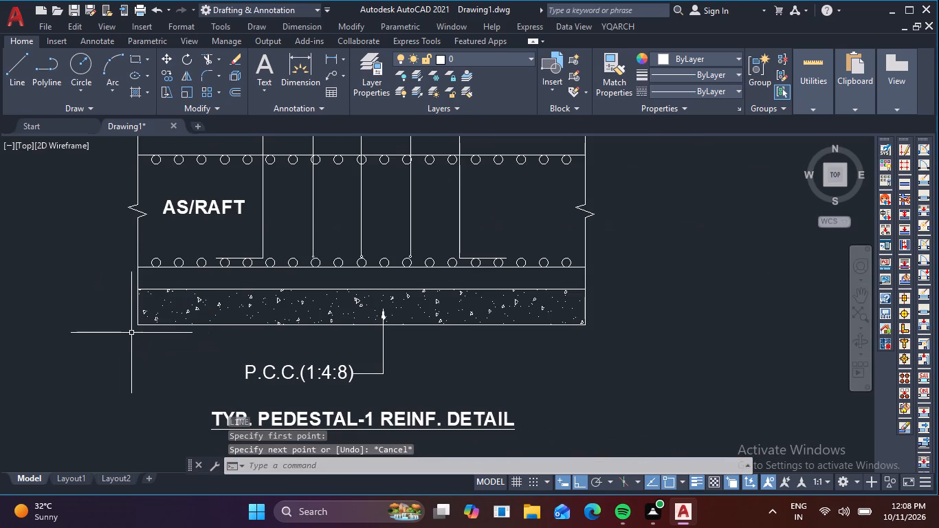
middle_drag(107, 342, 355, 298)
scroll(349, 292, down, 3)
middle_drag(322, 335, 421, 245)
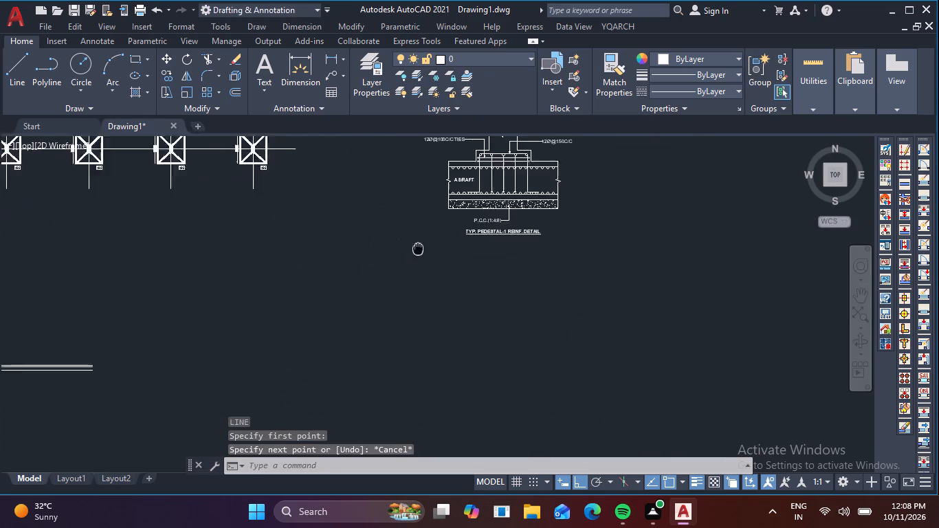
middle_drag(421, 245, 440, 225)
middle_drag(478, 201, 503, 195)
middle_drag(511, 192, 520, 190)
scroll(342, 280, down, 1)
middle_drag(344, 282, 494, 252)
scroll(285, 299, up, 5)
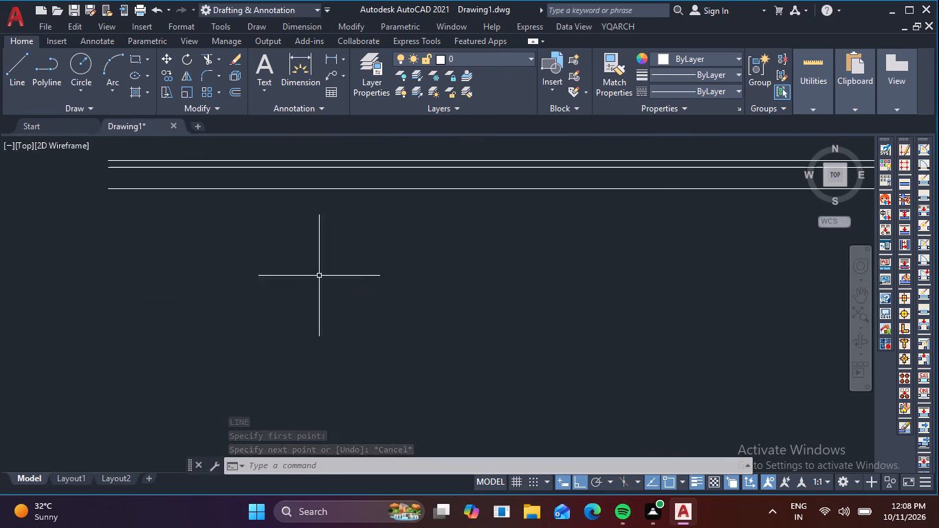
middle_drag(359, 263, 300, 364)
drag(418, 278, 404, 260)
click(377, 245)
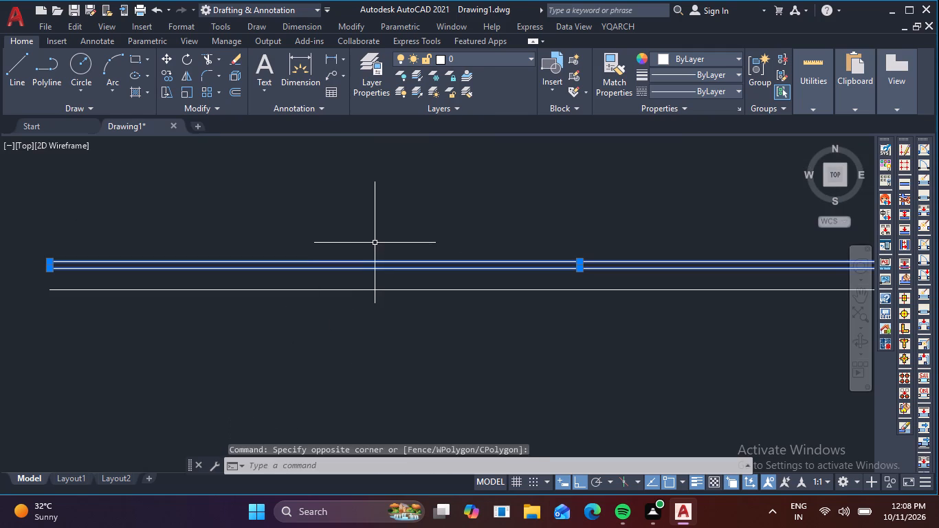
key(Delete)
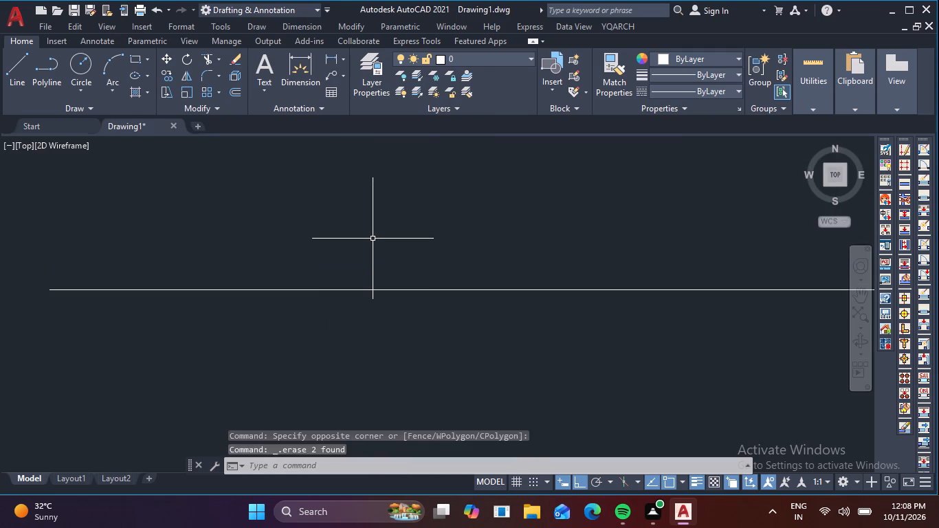
Offset the 15000-unit line 800 upward, and offset the resulting copy another 300 upward.
key(o)
key(Return)
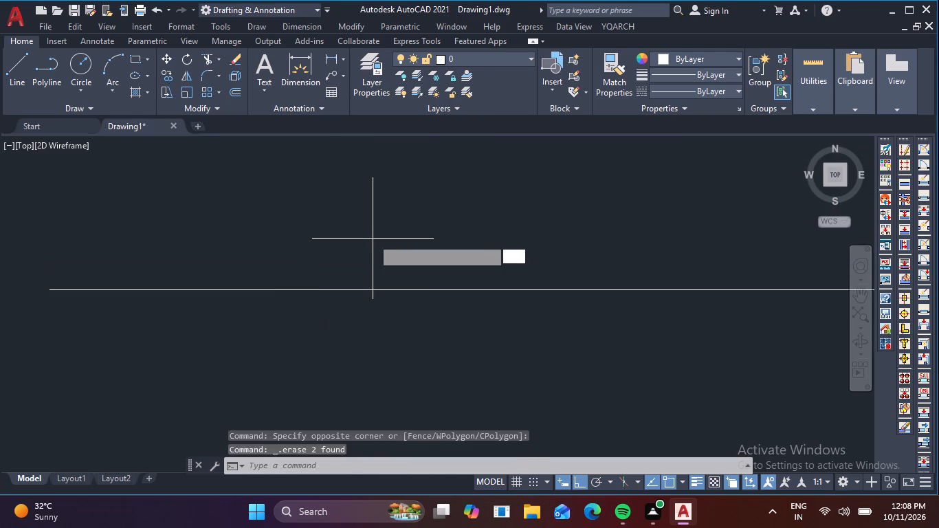
text(800)
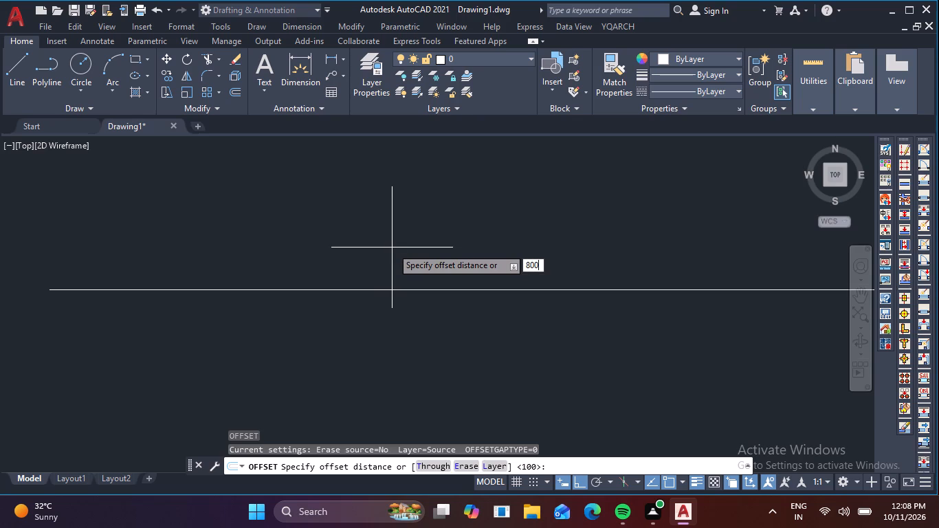
key(Return)
click(423, 289)
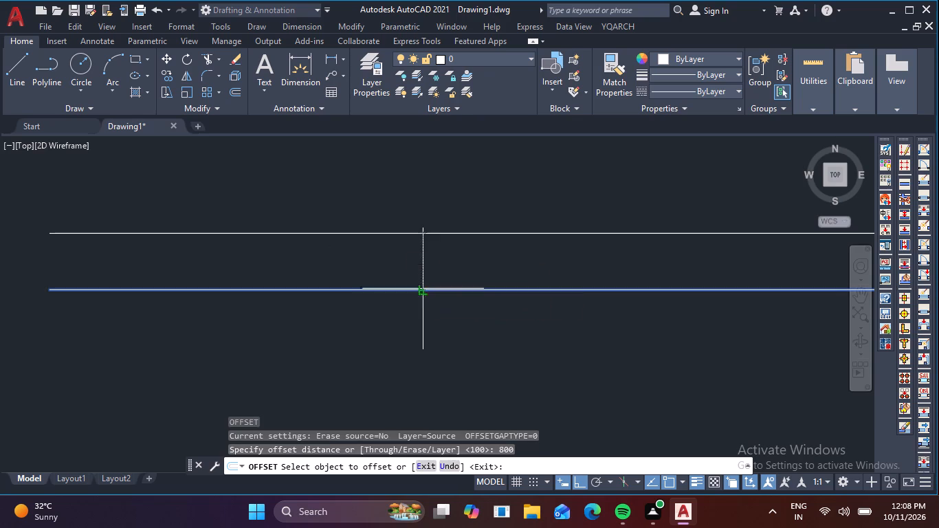
click(432, 245)
click(433, 235)
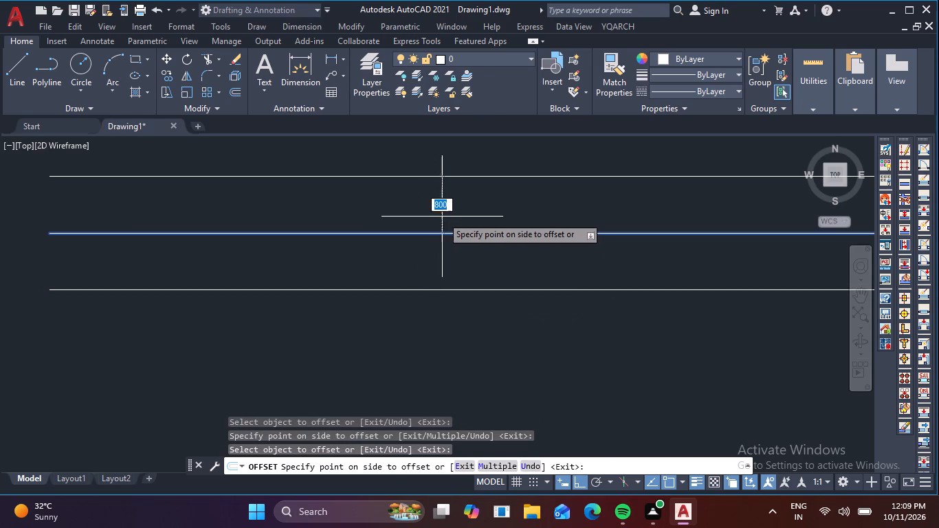
key(3)
key(0)
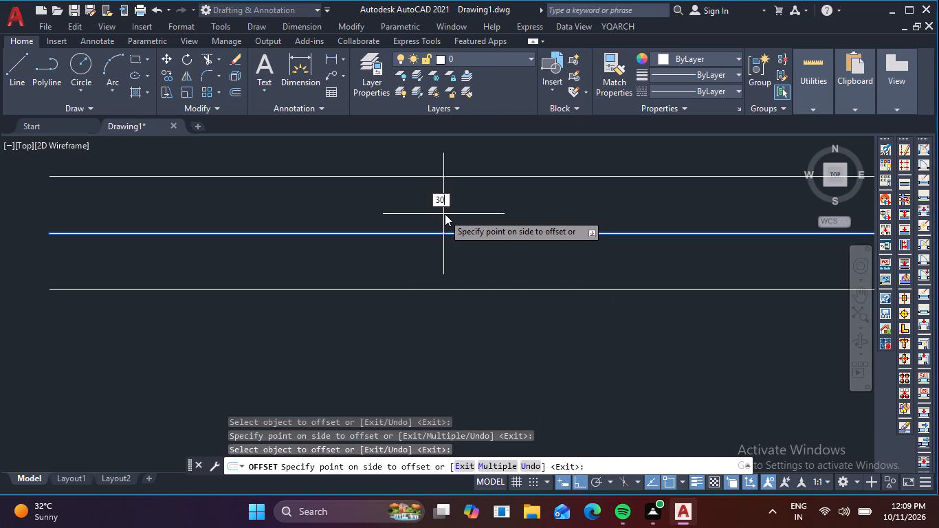
key(0)
key(Return)
scroll(448, 211, down, 2)
middle_drag(458, 190, 395, 210)
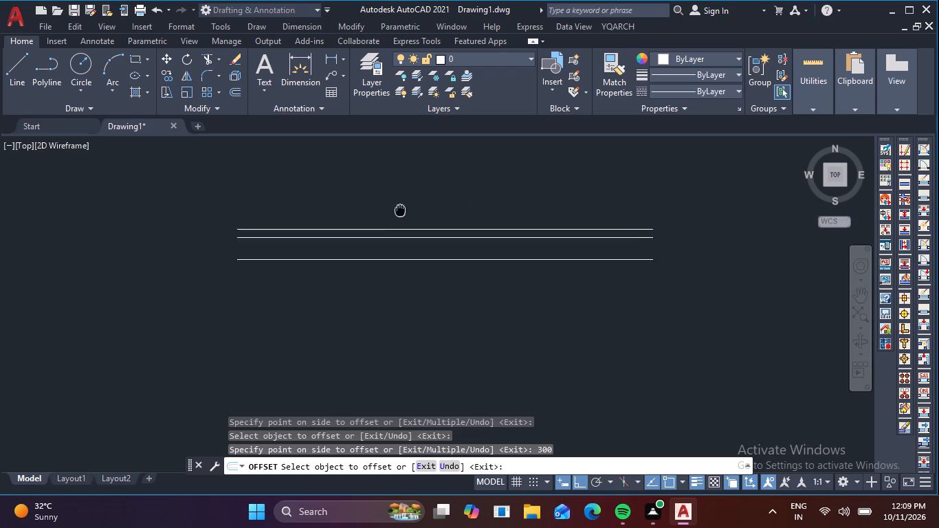
middle_drag(395, 210, 265, 248)
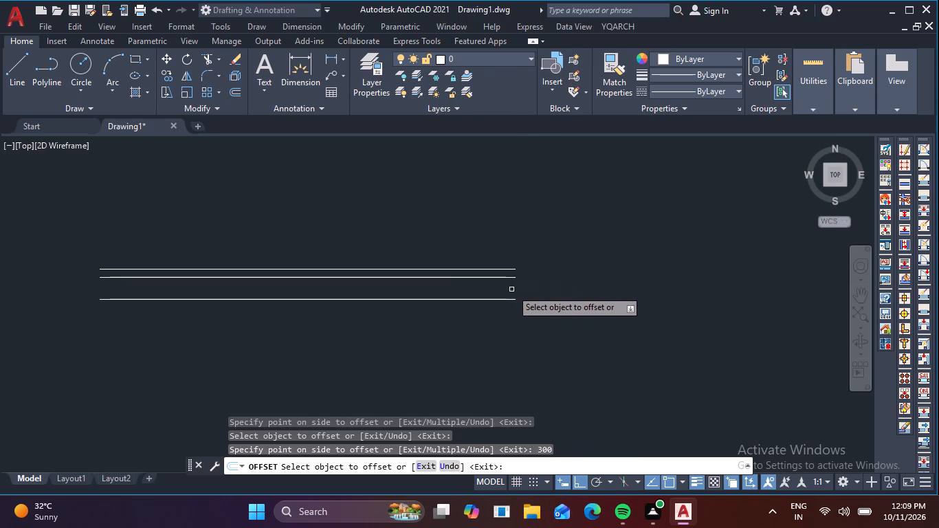
key(Escape)
Measure the AS/RAFT slab's depth in the pedestal section with a temporary line from its top corner to its bottom edge.
scroll(522, 253, down, 1)
middle_drag(551, 247, 250, 333)
scroll(339, 293, down, 1)
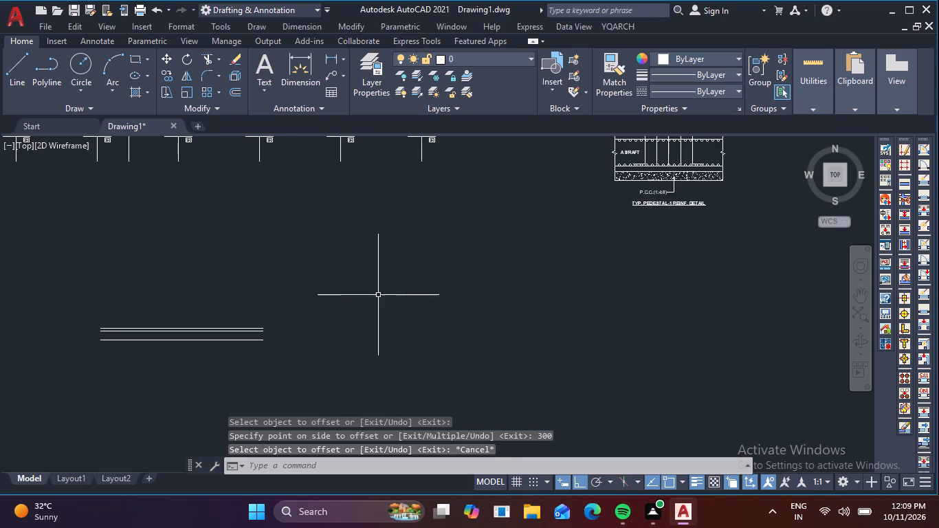
middle_drag(494, 267, 355, 304)
scroll(475, 193, up, 3)
middle_drag(507, 181, 496, 219)
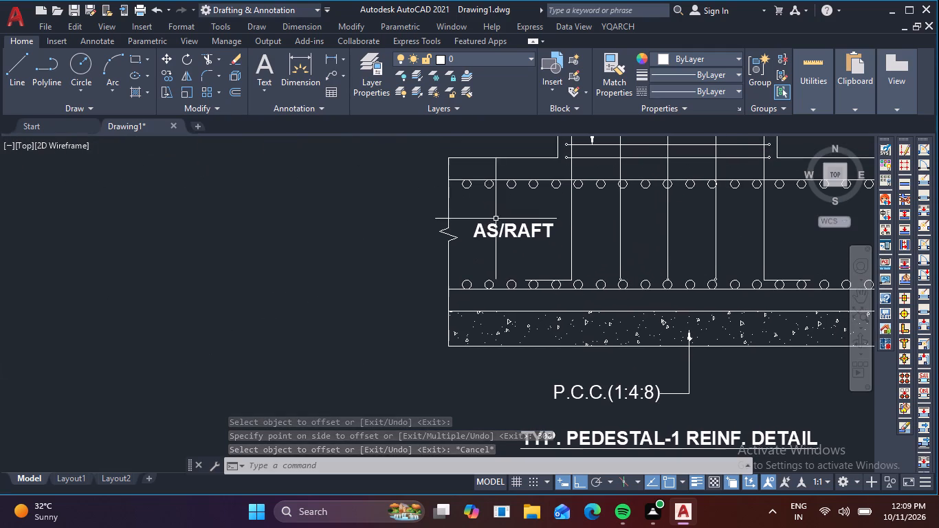
key(l)
key(space)
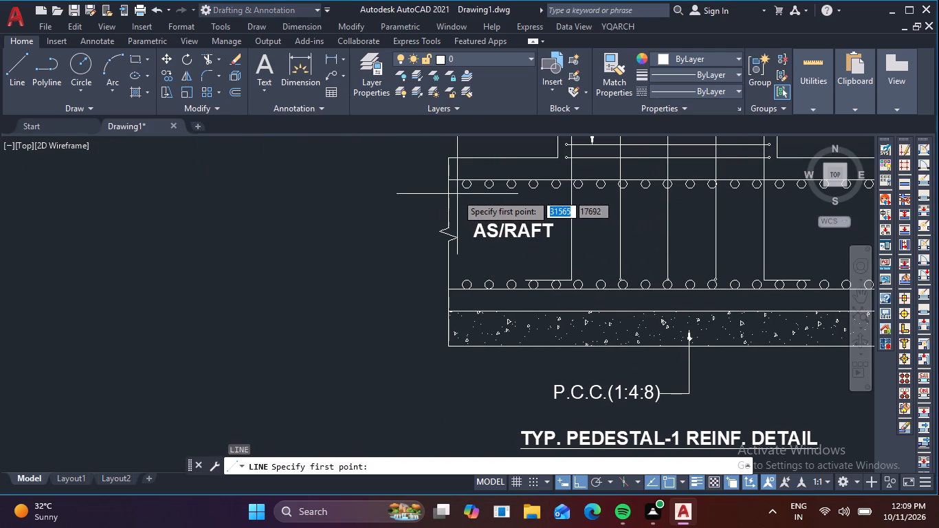
click(448, 162)
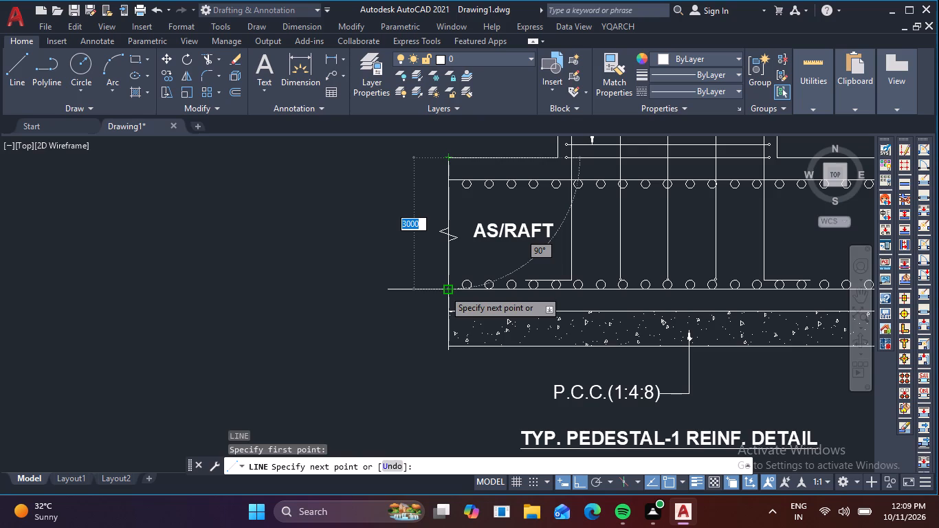
key(Escape)
Offset the topmost of the three horizontal lines 3000 upward.
scroll(410, 285, down, 5)
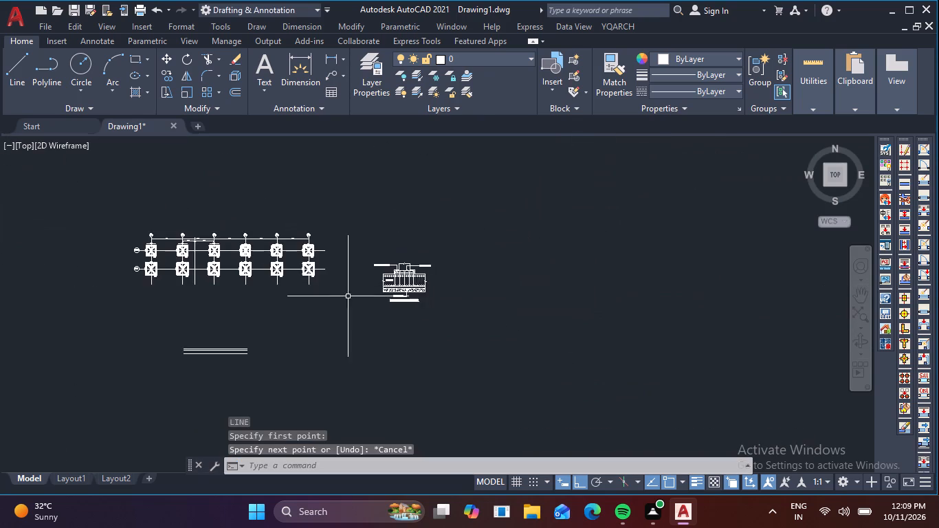
middle_drag(342, 299, 461, 291)
middle_click(486, 290)
scroll(375, 327, up, 4)
middle_drag(362, 342, 561, 254)
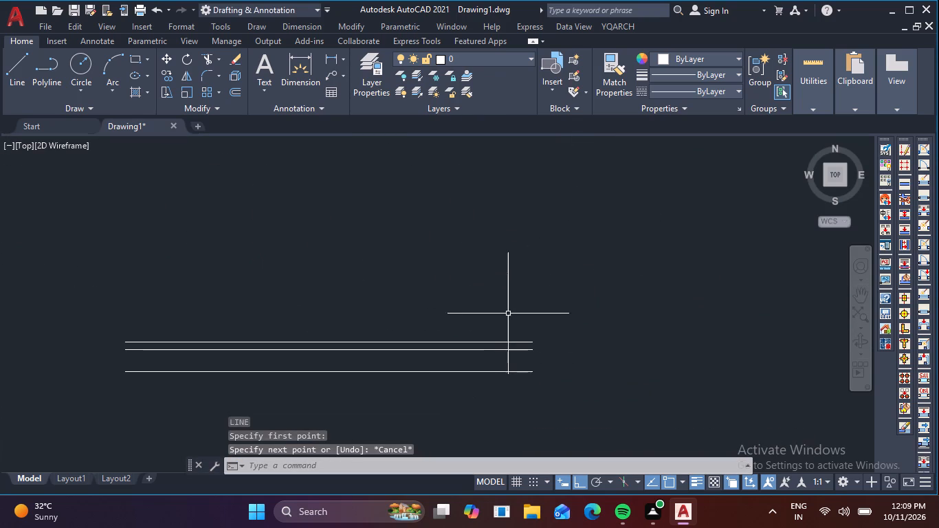
key(o)
key(Return)
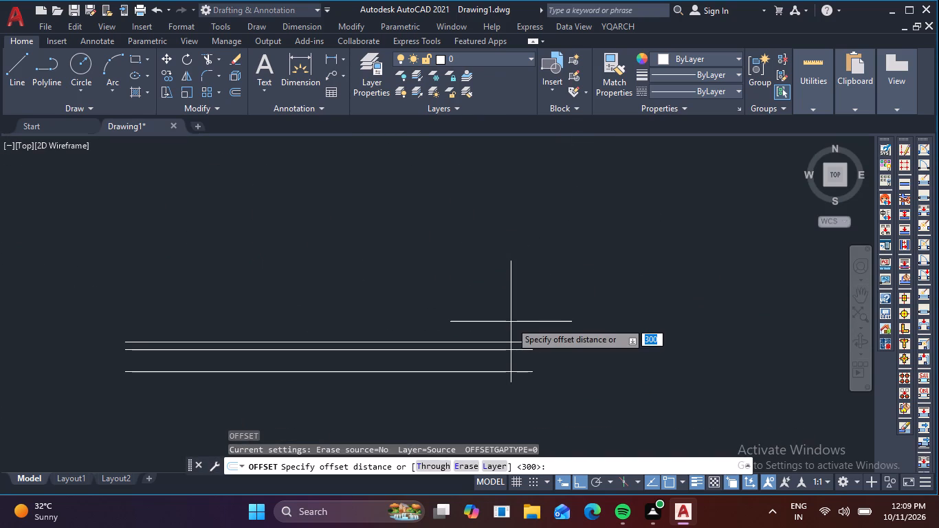
text(300)
key(0)
key(Return)
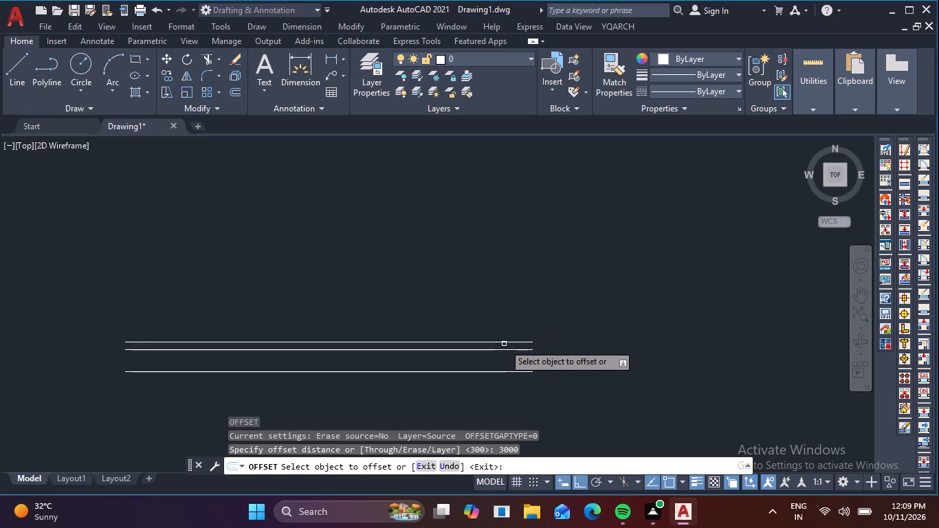
click(511, 342)
click(491, 290)
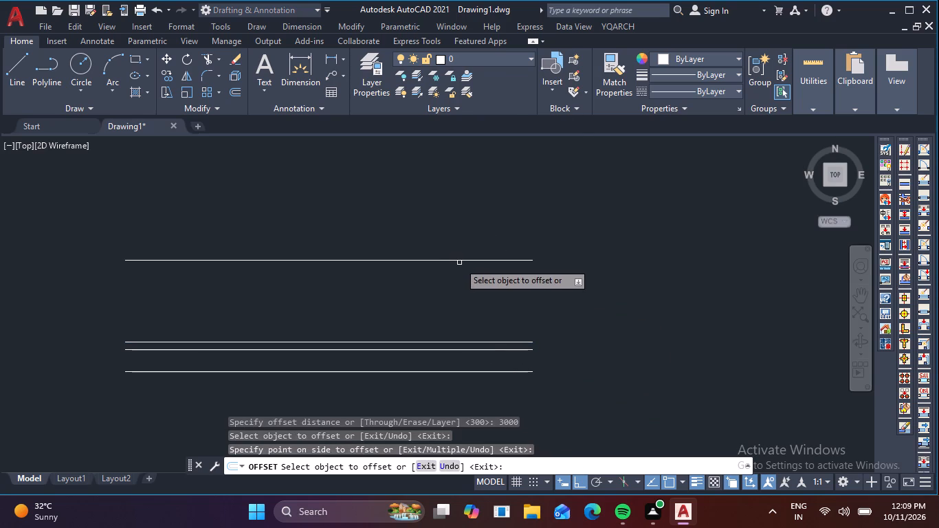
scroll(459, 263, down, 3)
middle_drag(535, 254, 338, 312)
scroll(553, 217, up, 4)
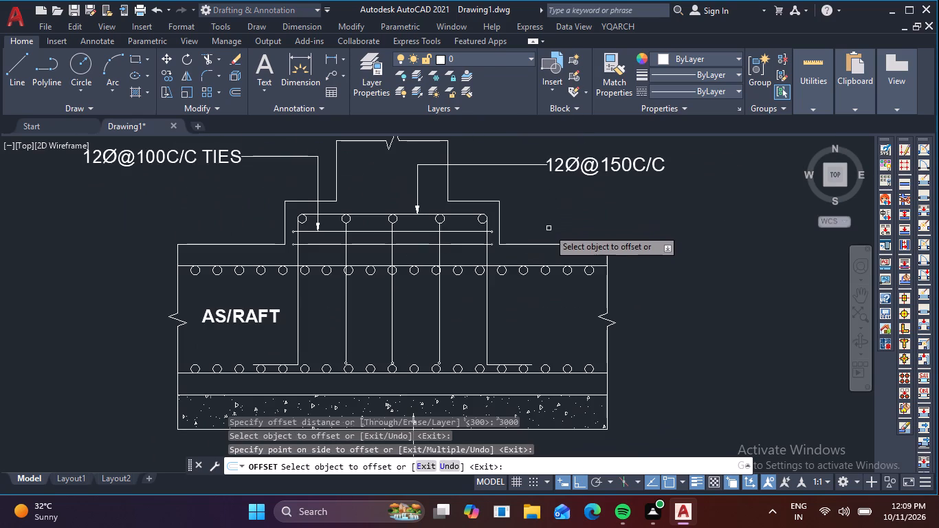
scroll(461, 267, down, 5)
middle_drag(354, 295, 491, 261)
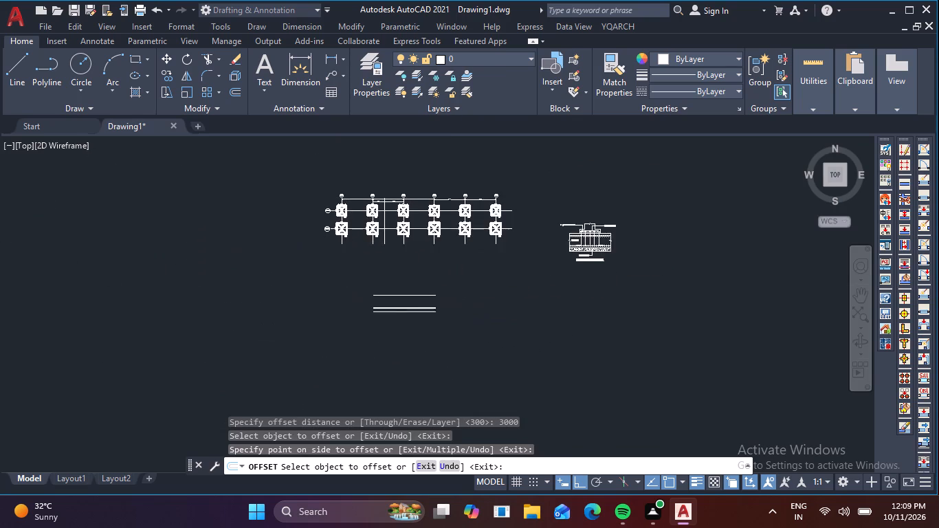
Offset the topmost horizontal line of the new section 300 downward.
scroll(397, 298, up, 4)
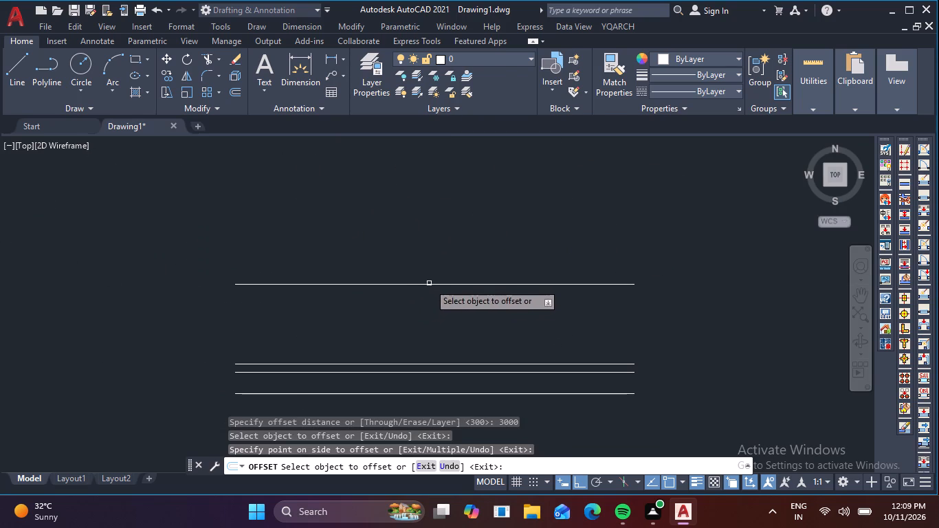
click(444, 283)
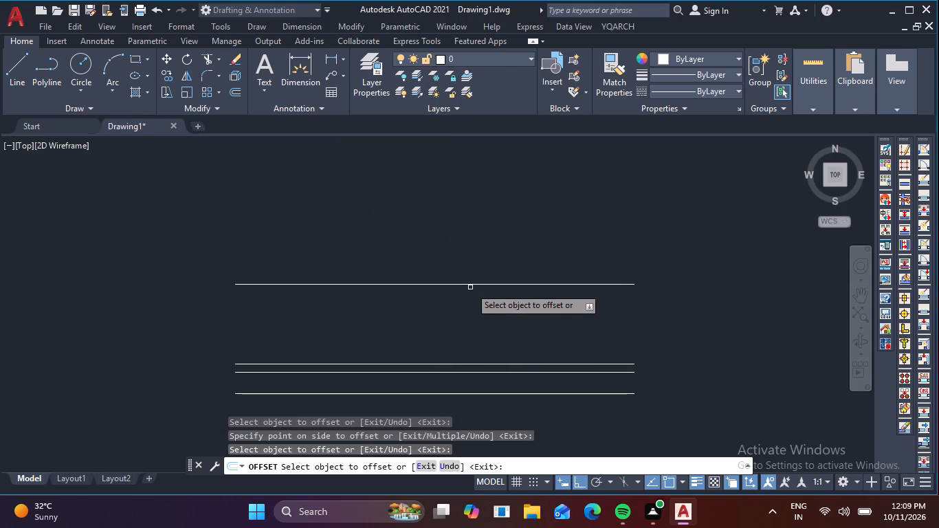
click(472, 283)
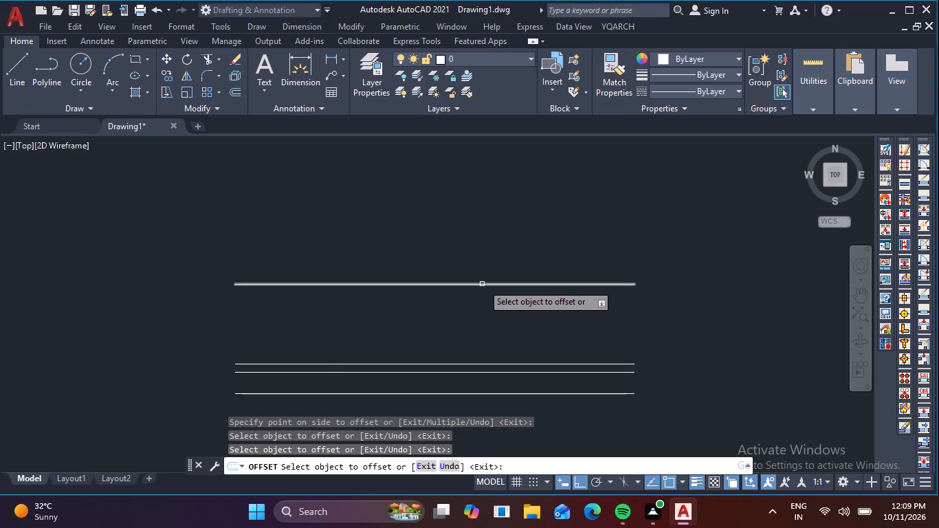
click(483, 283)
key(3)
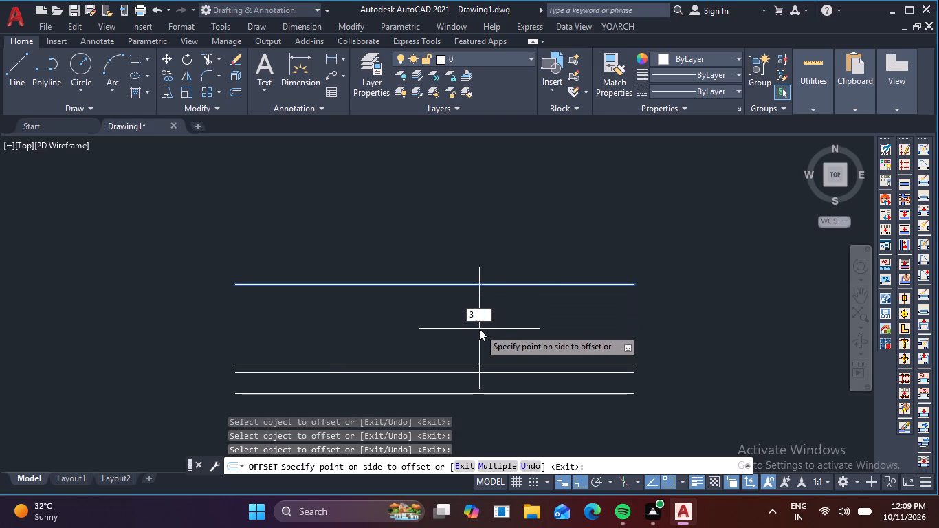
text(00)
key(Return)
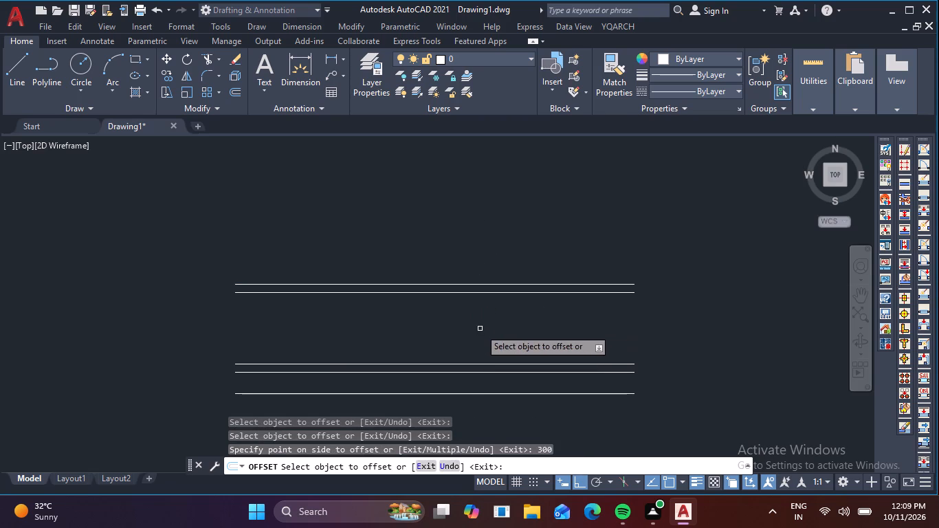
Raise the display brightness slightly in the system quick settings, return to the drawing and end the offset command.
click(855, 511)
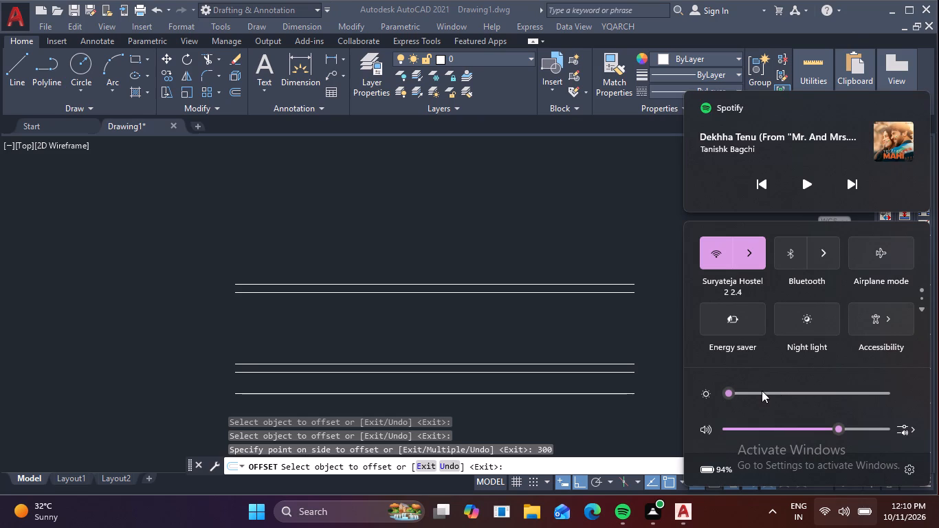
click(762, 390)
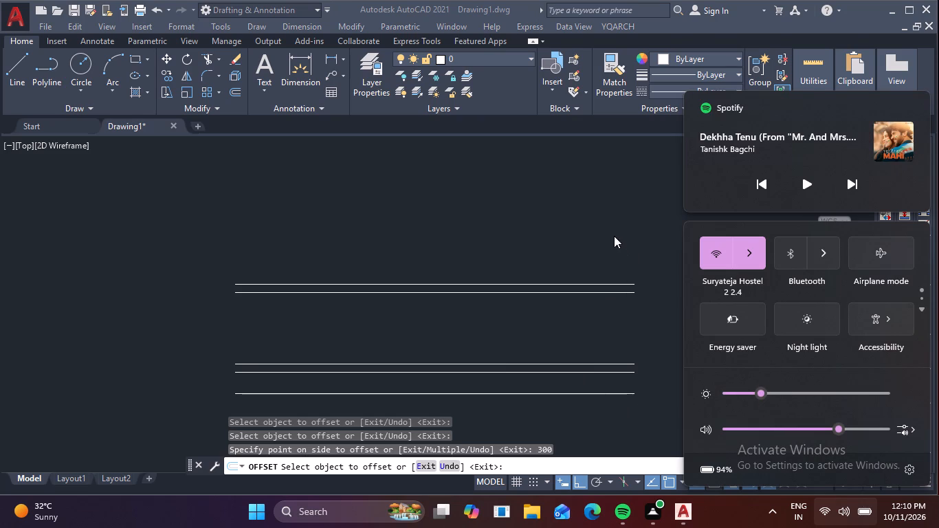
click(614, 236)
key(Escape)
Examine the new section's lines and the footing plan above them, including a footing's outline, pedestal and dimensions.
scroll(674, 263, down, 2)
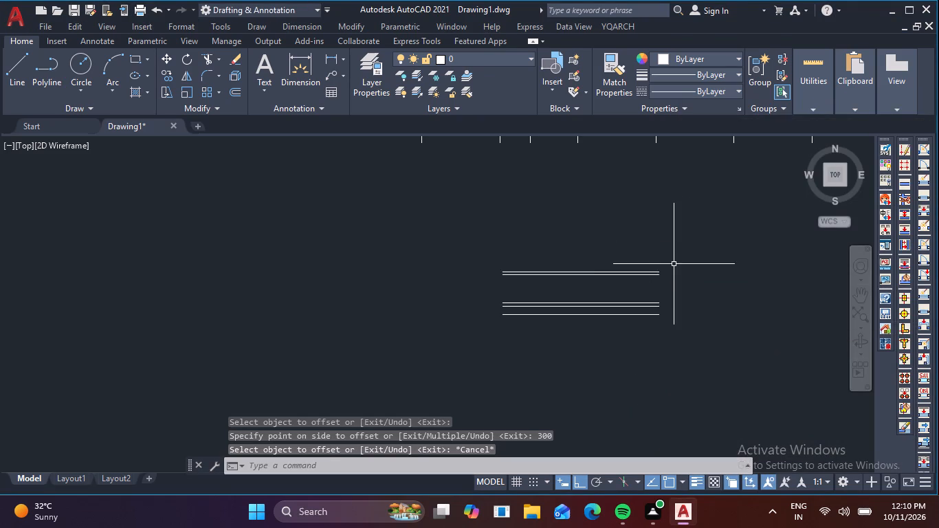
middle_drag(696, 254, 491, 272)
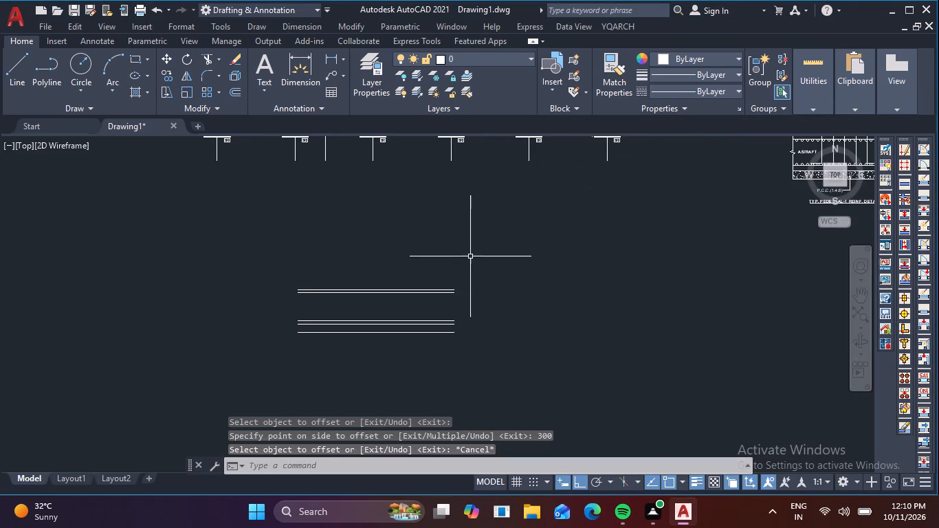
middle_drag(473, 255, 588, 243)
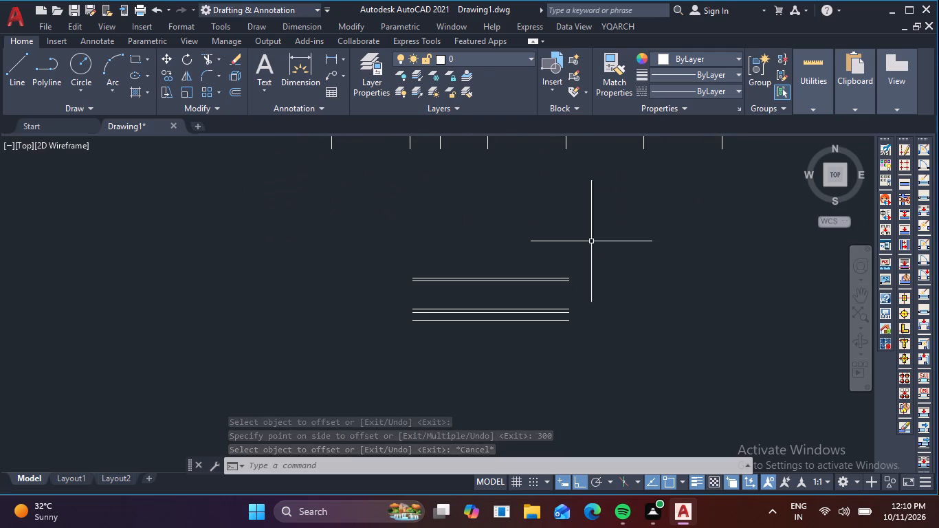
scroll(540, 287, up, 5)
scroll(586, 202, up, 3)
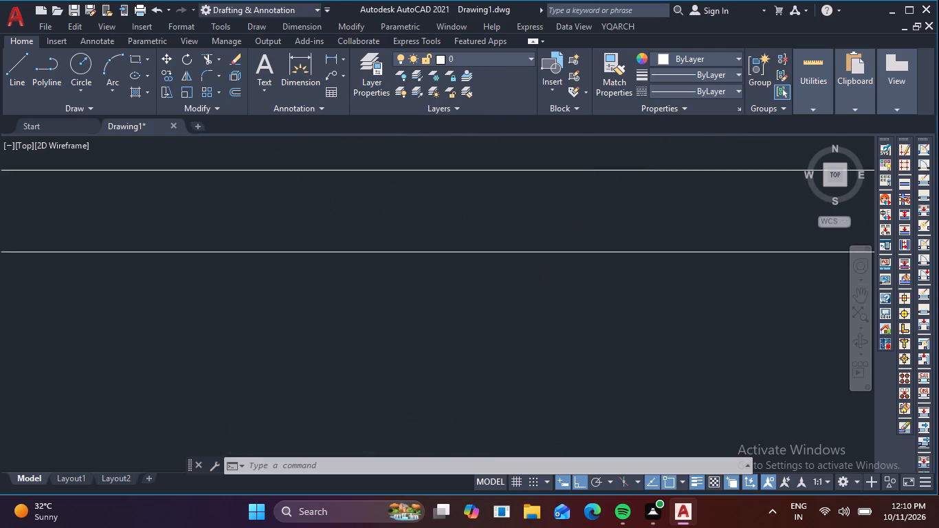
scroll(586, 201, down, 8)
scroll(595, 212, up, 7)
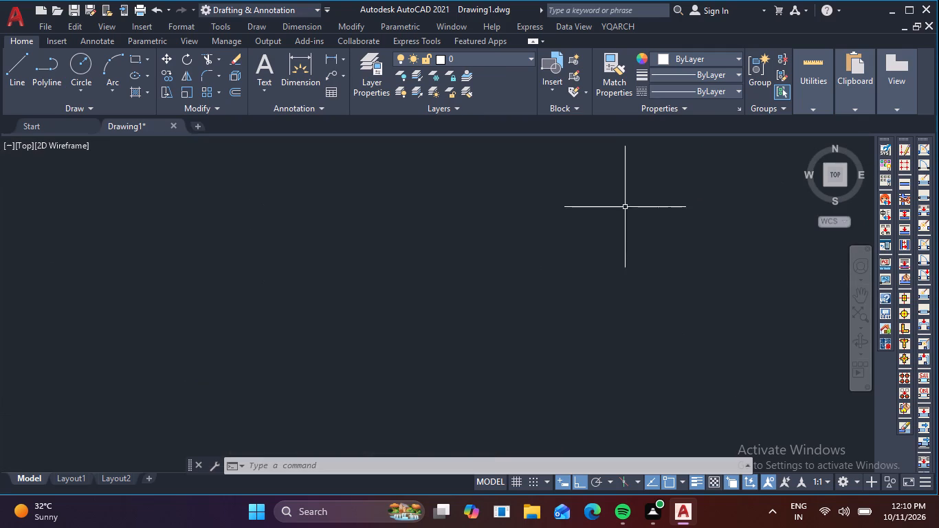
scroll(625, 207, down, 12)
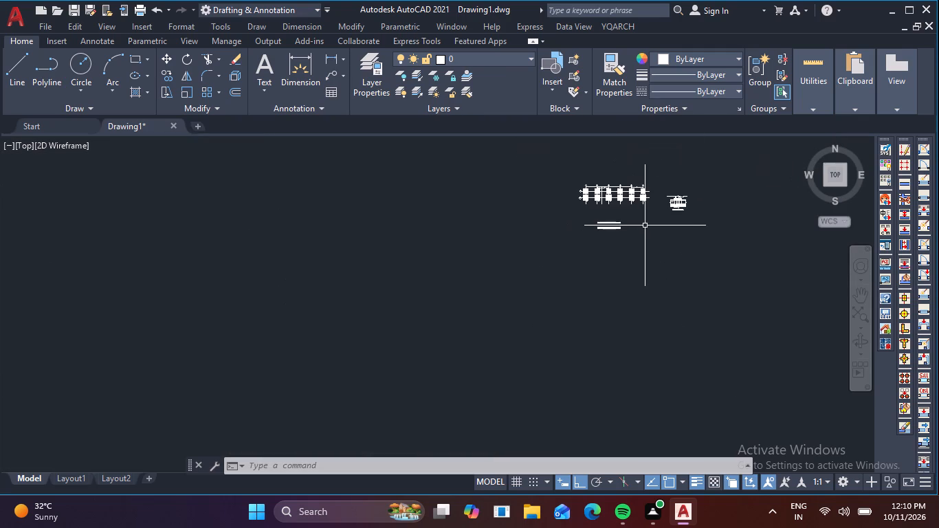
middle_click(618, 278)
middle_drag(626, 225, 615, 285)
scroll(623, 251, up, 6)
middle_drag(619, 228, 619, 227)
scroll(615, 239, up, 1)
middle_drag(619, 227, 578, 341)
scroll(626, 245, up, 2)
middle_drag(643, 234, 431, 404)
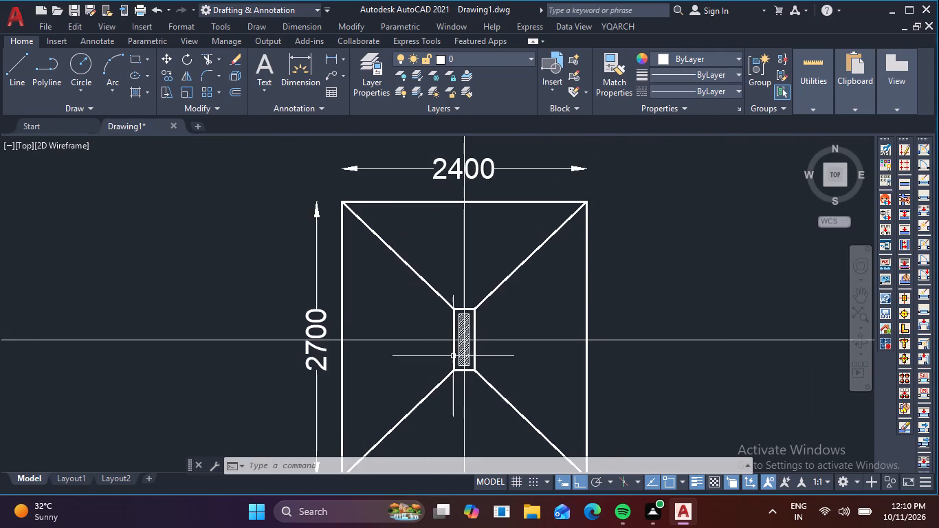
Close the section's right end with vertical lines from the topmost line through the second-lowest line's endpoint to the bottom line.
scroll(484, 314, down, 6)
middle_drag(556, 368, 562, 265)
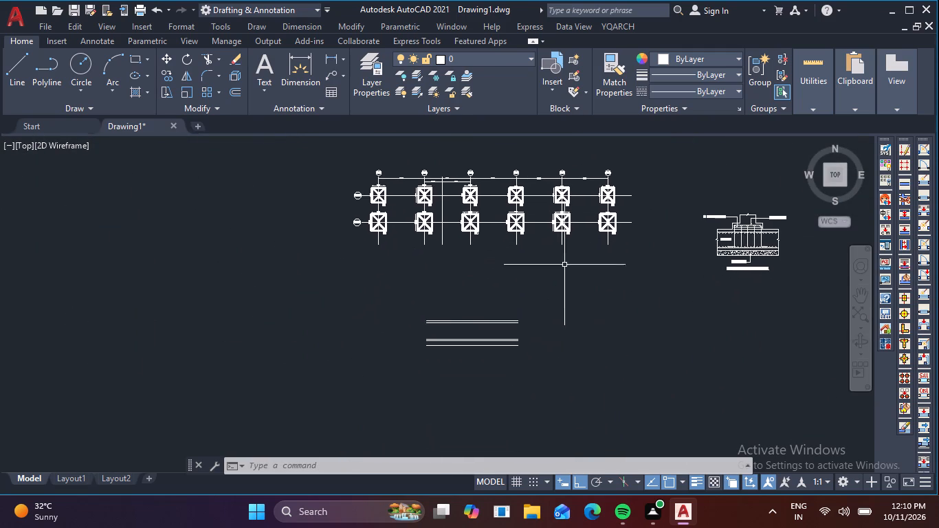
scroll(477, 332, up, 2)
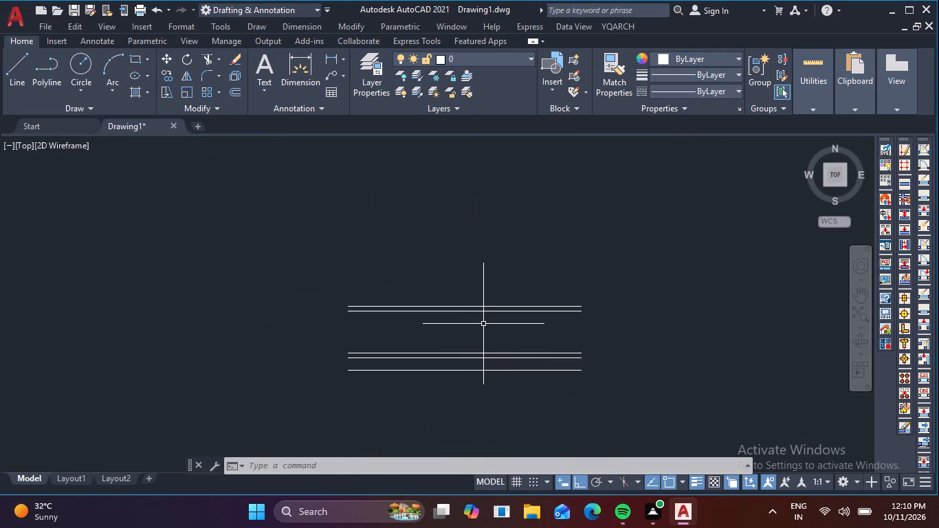
key(Escape)
text(L)
key(space)
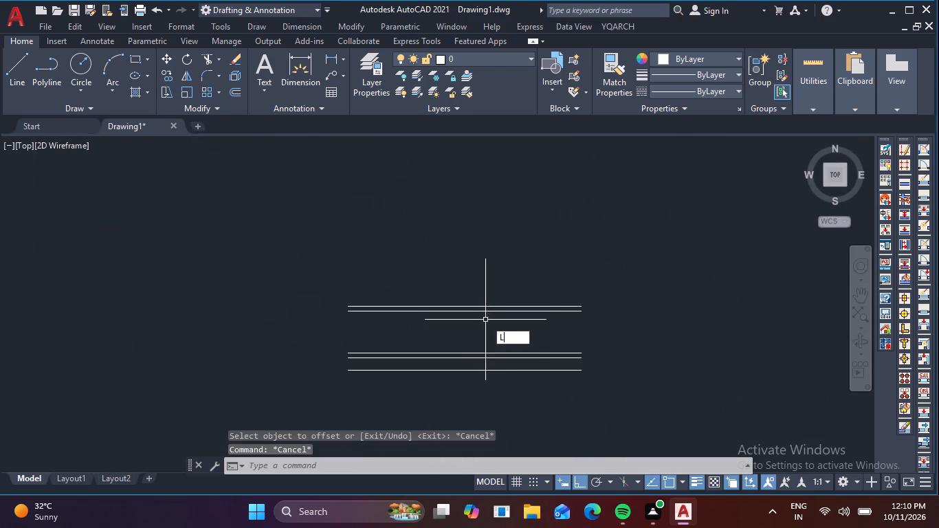
scroll(570, 307, up, 2)
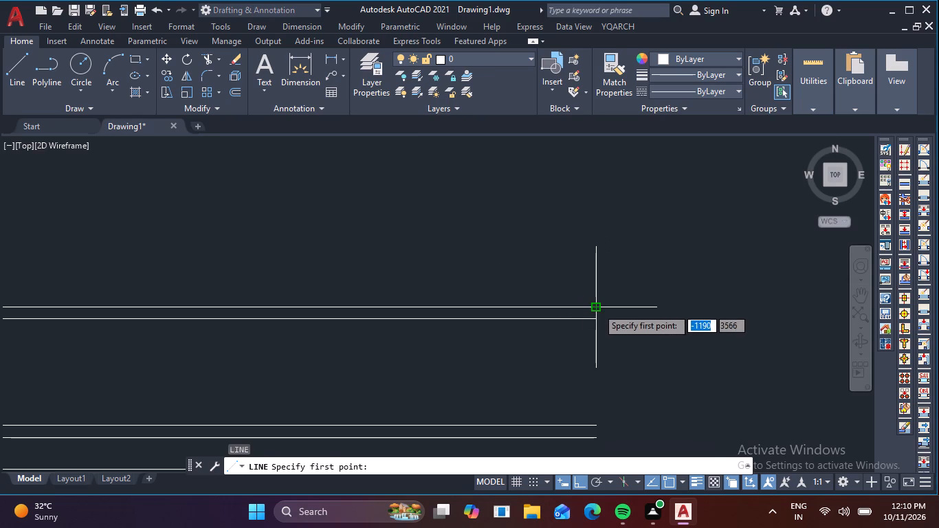
click(597, 308)
middle_drag(587, 373, 512, 236)
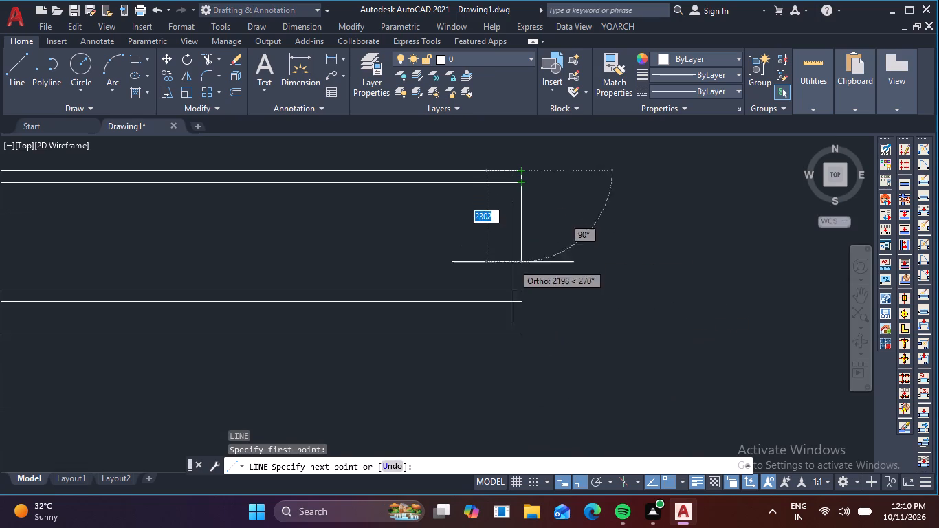
click(524, 301)
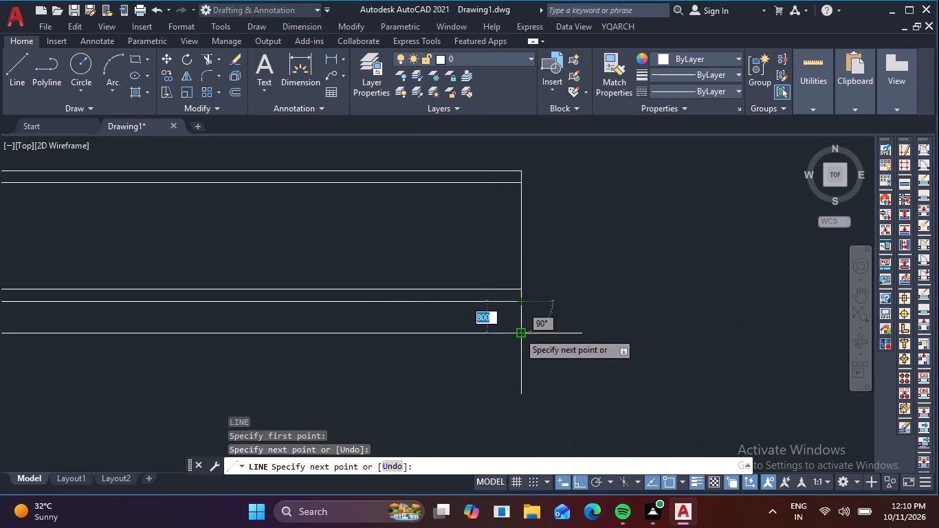
click(518, 332)
key(space)
Close the section's left end with vertical lines from the topmost line through the second-lowest line's endpoint to the bottom line.
middle_drag(316, 300, 483, 294)
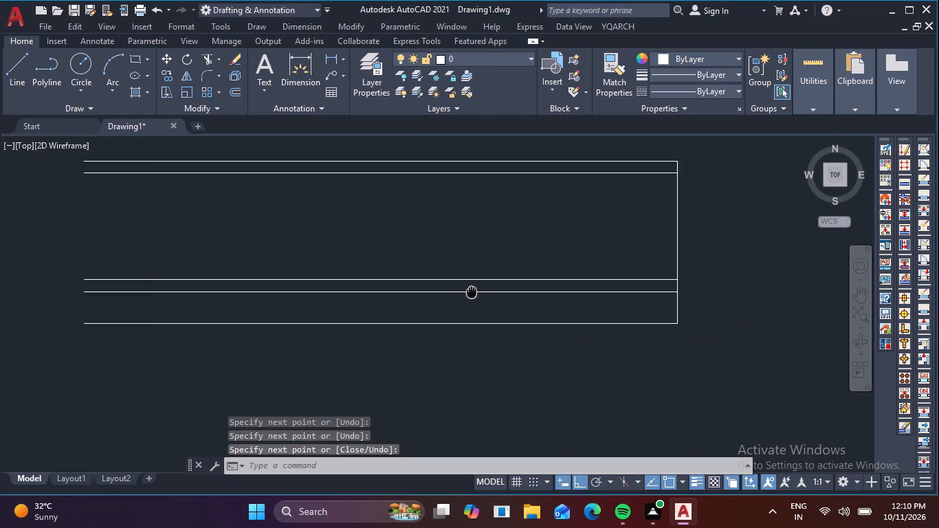
middle_drag(483, 294, 651, 290)
key(space)
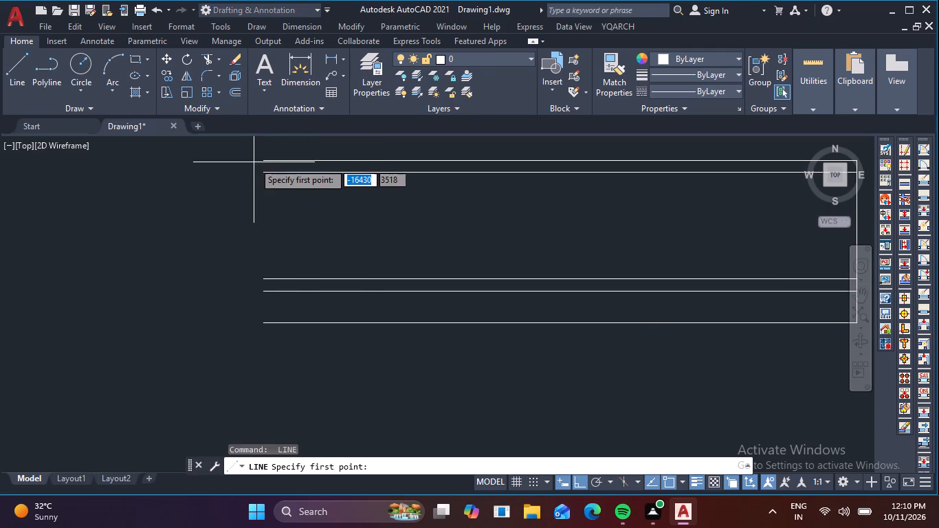
click(265, 162)
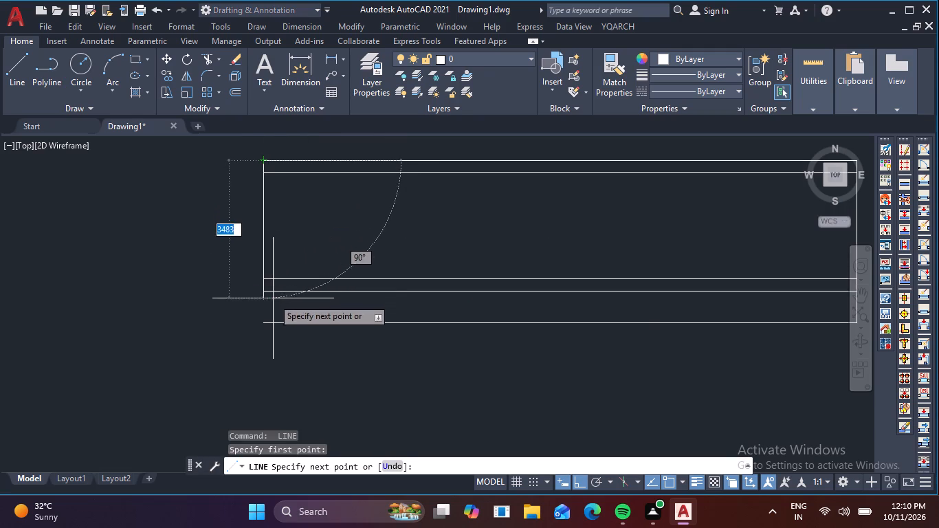
click(266, 294)
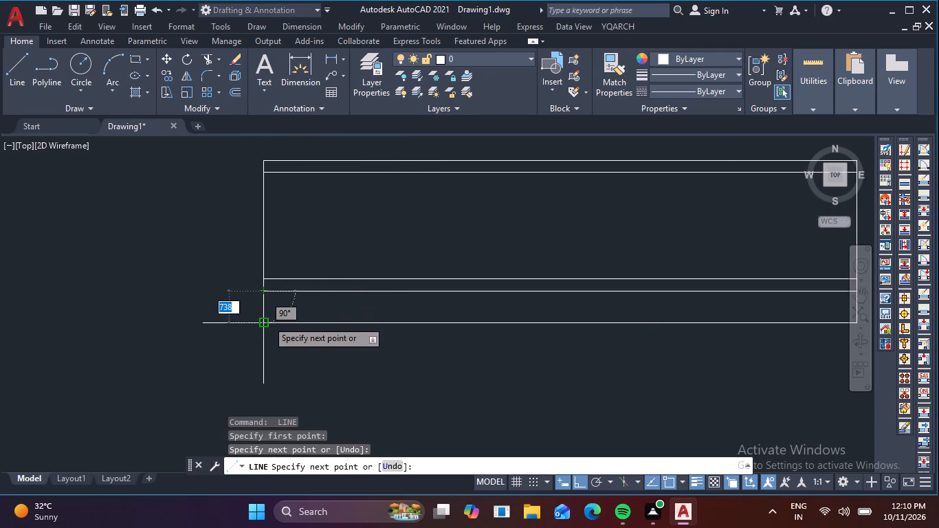
click(267, 321)
key(Escape)
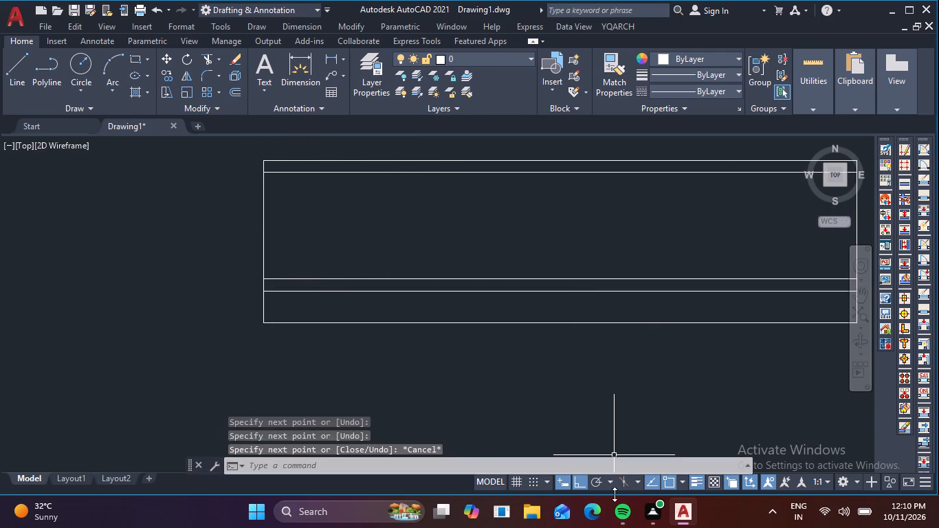
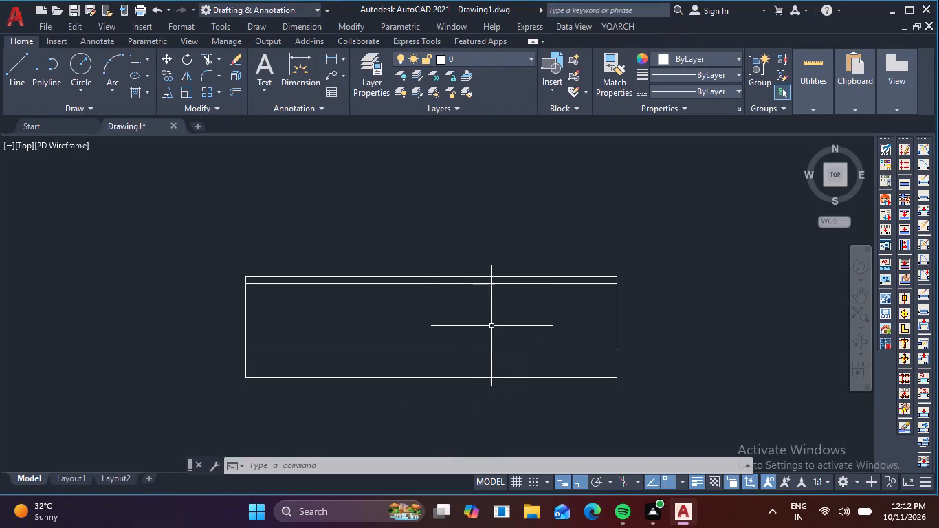
Copy the leftmost upper rebar circle from the pedestal detail, with ortho off, to the empty space just beyond the new section's upper right corner.
scroll(516, 308, down, 1)
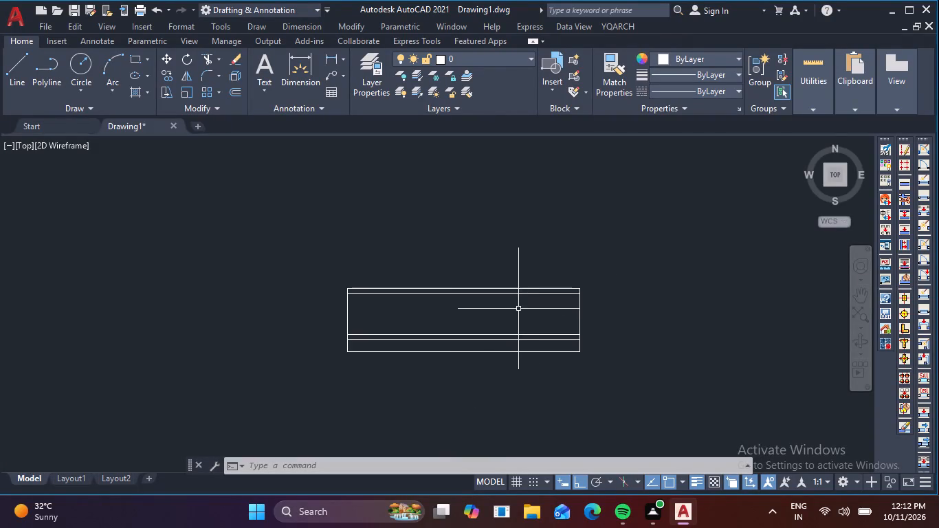
middle_drag(600, 243, 494, 283)
scroll(473, 280, down, 3)
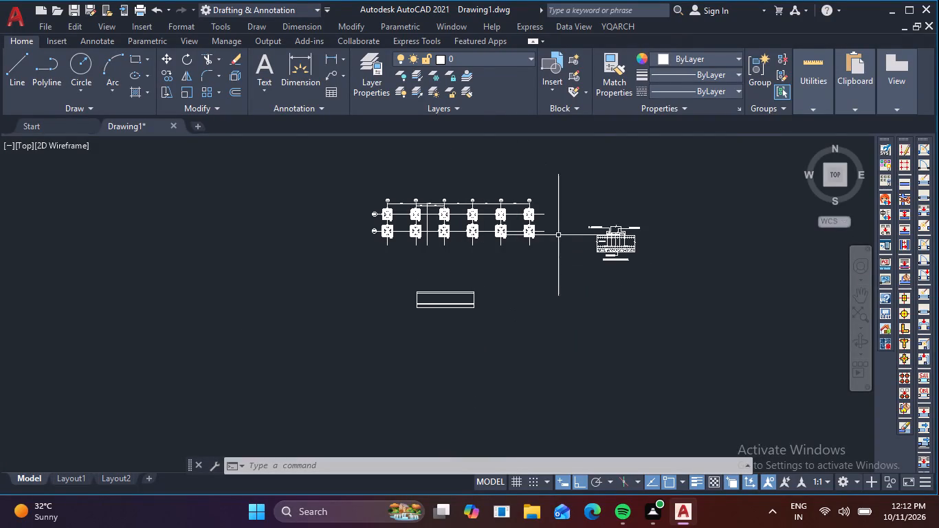
scroll(593, 232, up, 5)
scroll(657, 285, up, 3)
click(630, 328)
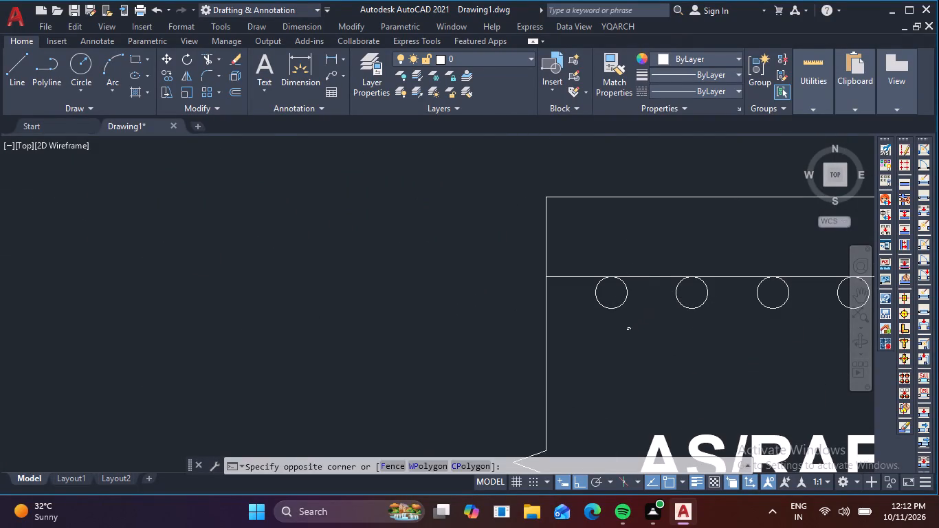
click(596, 310)
click(629, 322)
click(605, 304)
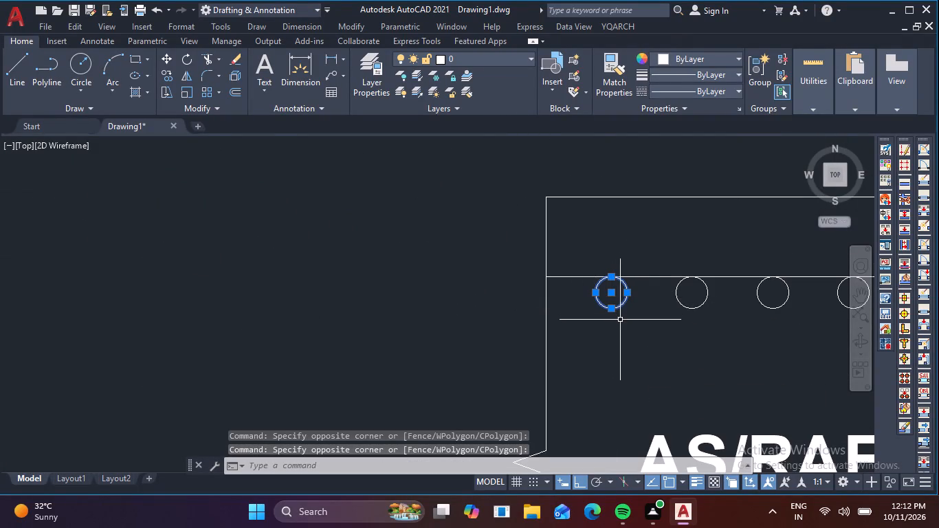
key(c)
key(o)
key(space)
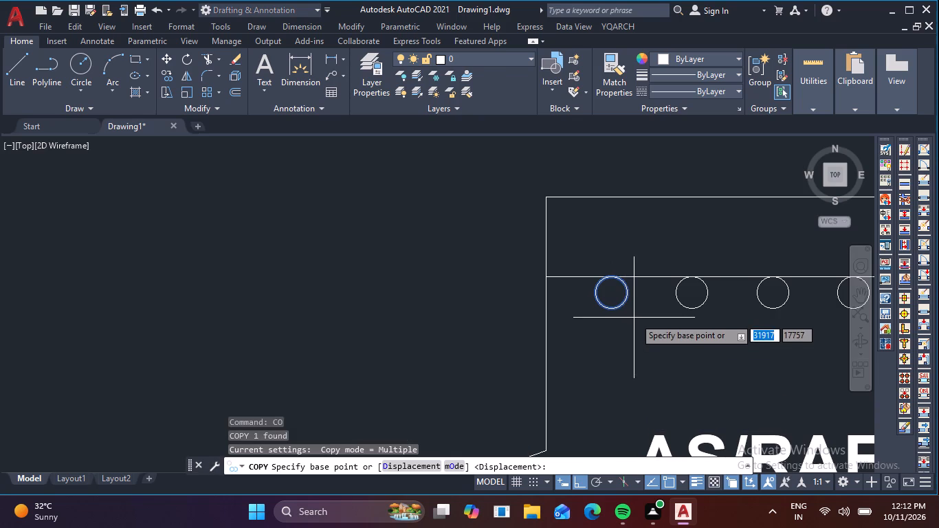
click(612, 296)
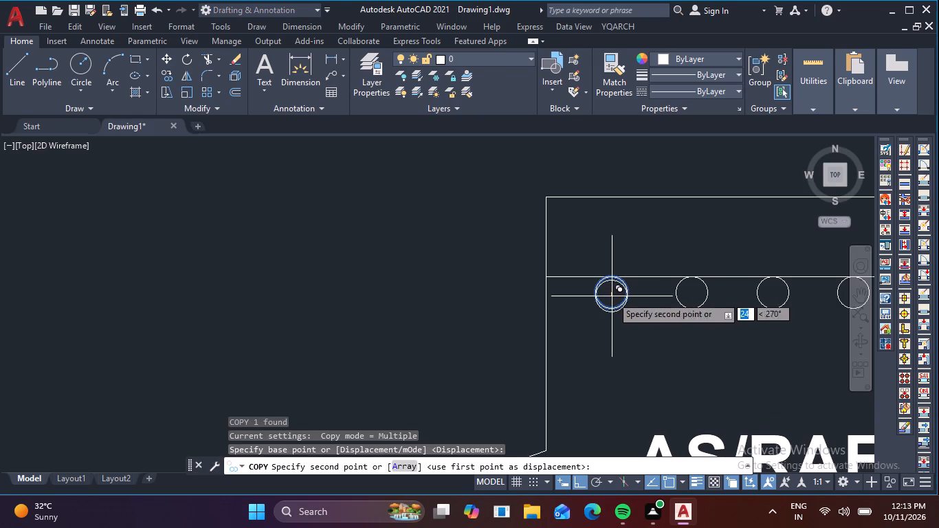
scroll(513, 354, down, 2)
key(F8)
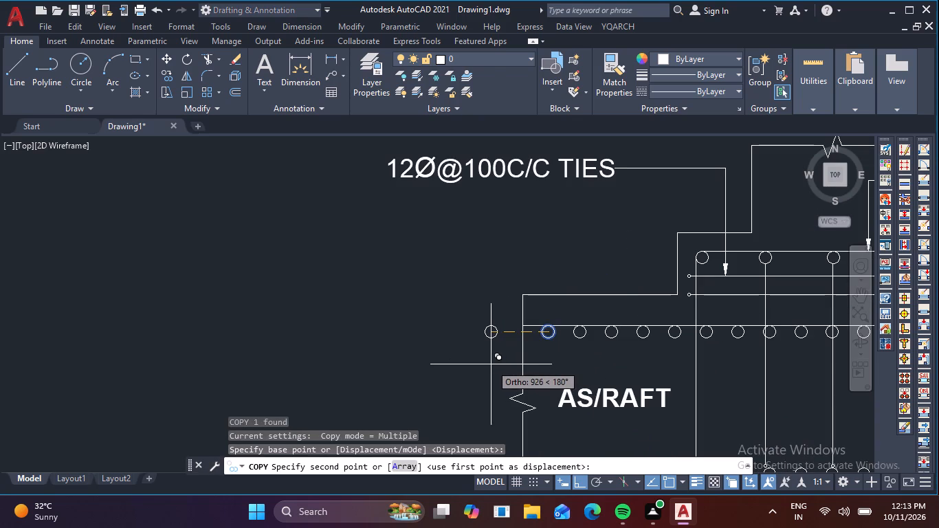
scroll(479, 386, down, 2)
middle_drag(476, 388, 690, 202)
scroll(532, 276, down, 1)
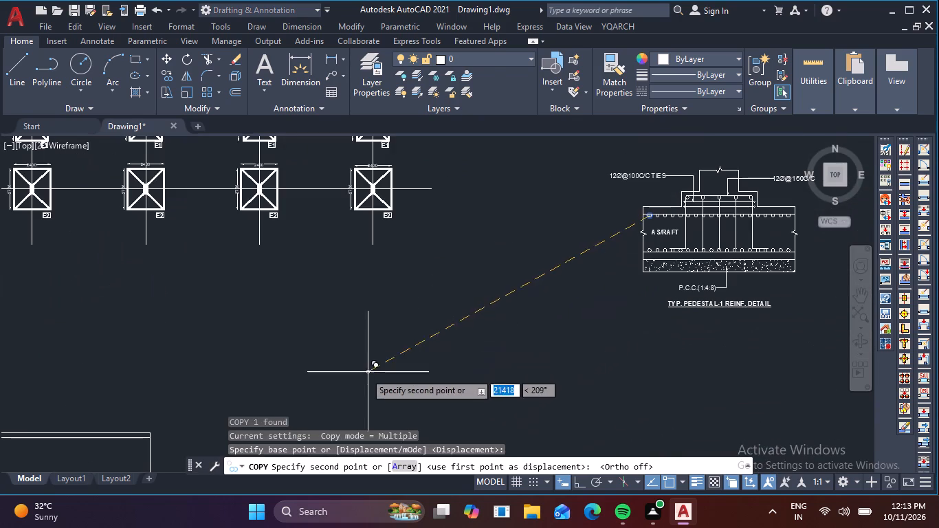
middle_drag(507, 267, 588, 221)
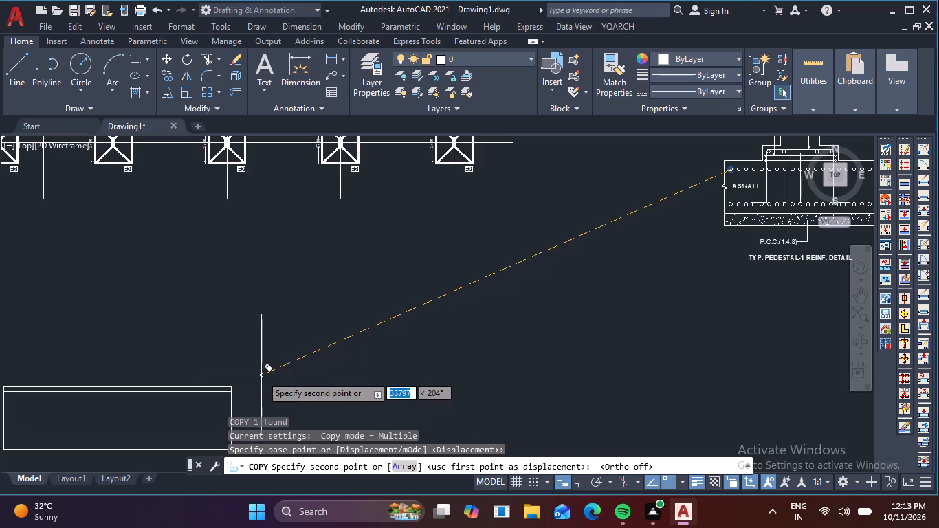
click(261, 375)
key(Escape)
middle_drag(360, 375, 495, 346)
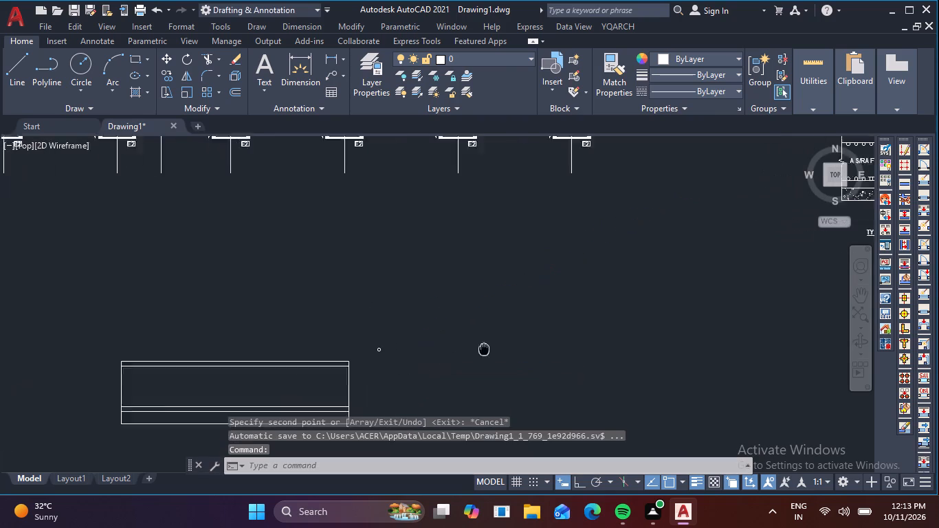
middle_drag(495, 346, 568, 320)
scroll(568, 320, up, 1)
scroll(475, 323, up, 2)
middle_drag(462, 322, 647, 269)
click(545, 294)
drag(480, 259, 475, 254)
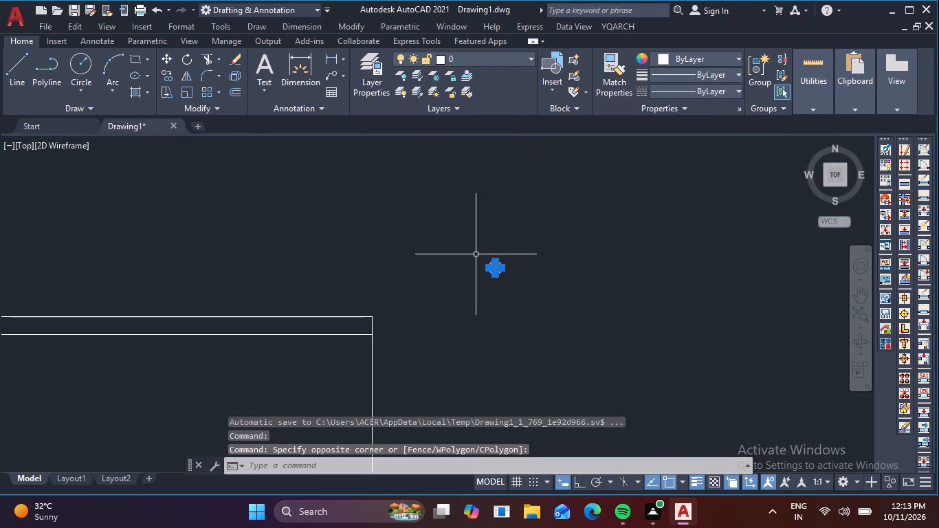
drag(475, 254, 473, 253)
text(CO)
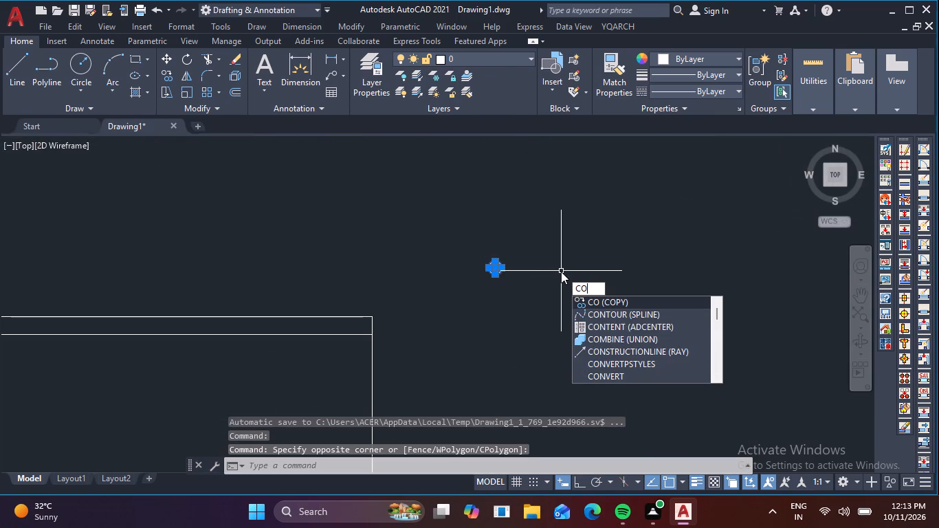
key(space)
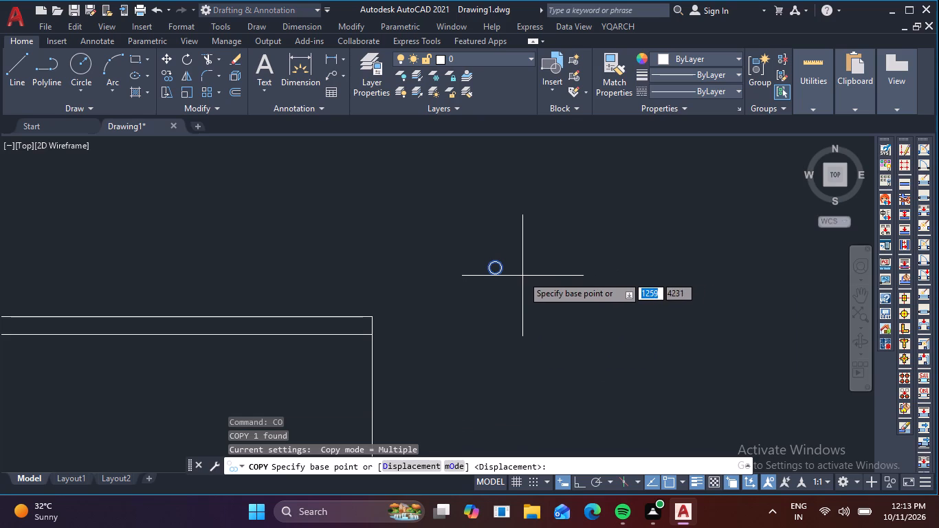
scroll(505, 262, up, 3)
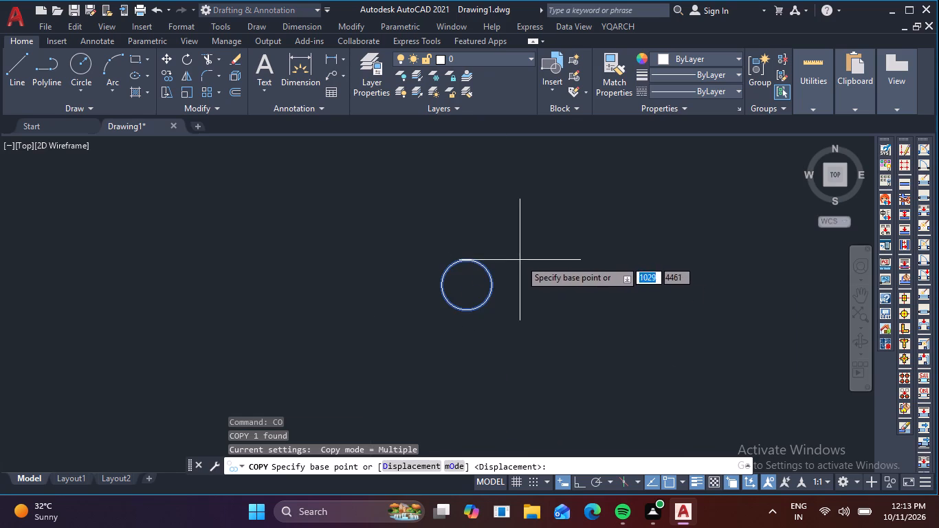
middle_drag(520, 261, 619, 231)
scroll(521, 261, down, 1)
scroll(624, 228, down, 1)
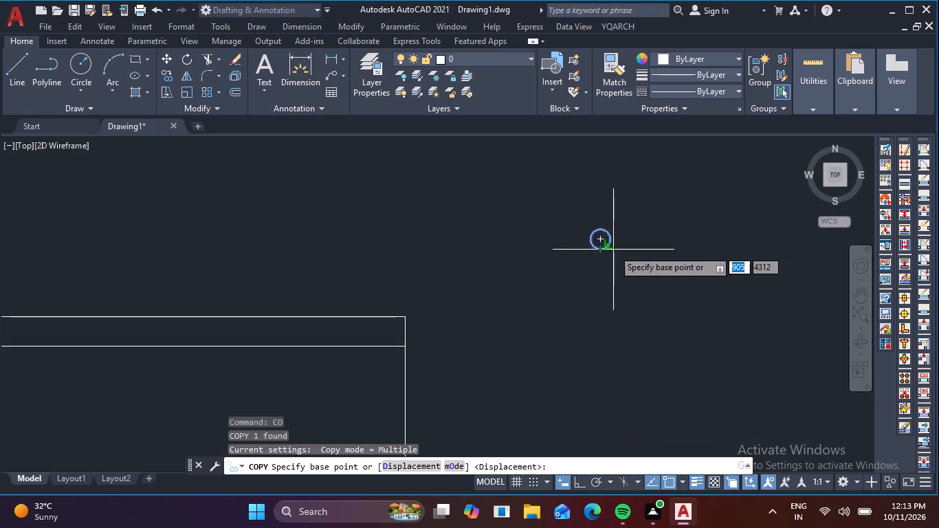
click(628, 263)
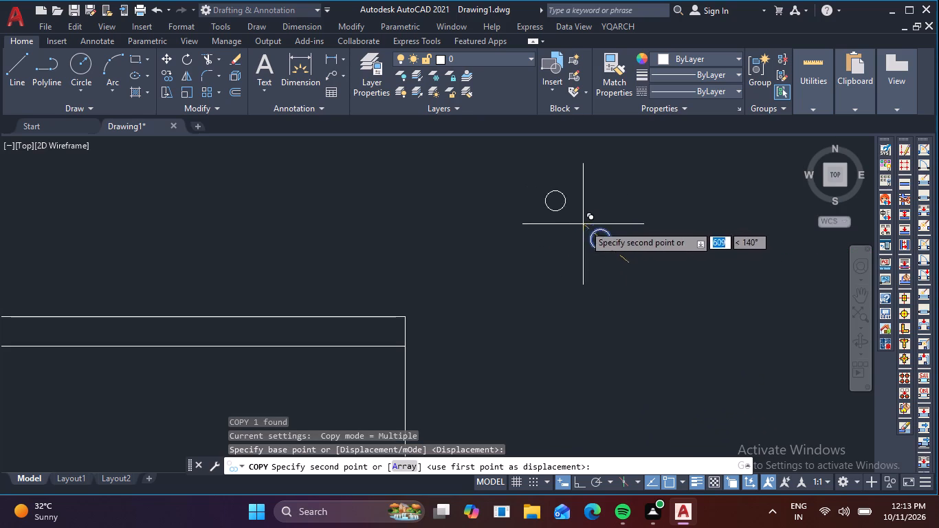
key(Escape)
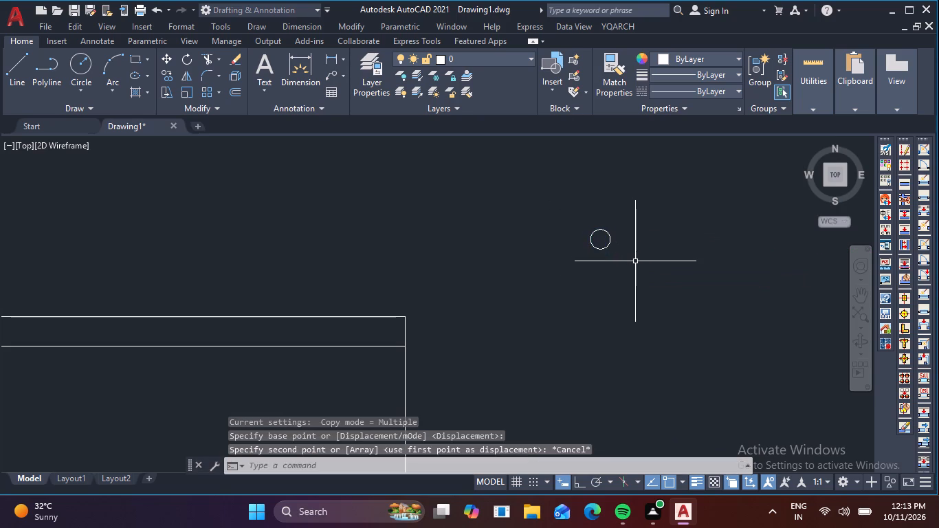
Copy the loose rebar circle by its top quadrant onto the section's second line from the top, near the left end.
drag(635, 261, 619, 257)
click(548, 202)
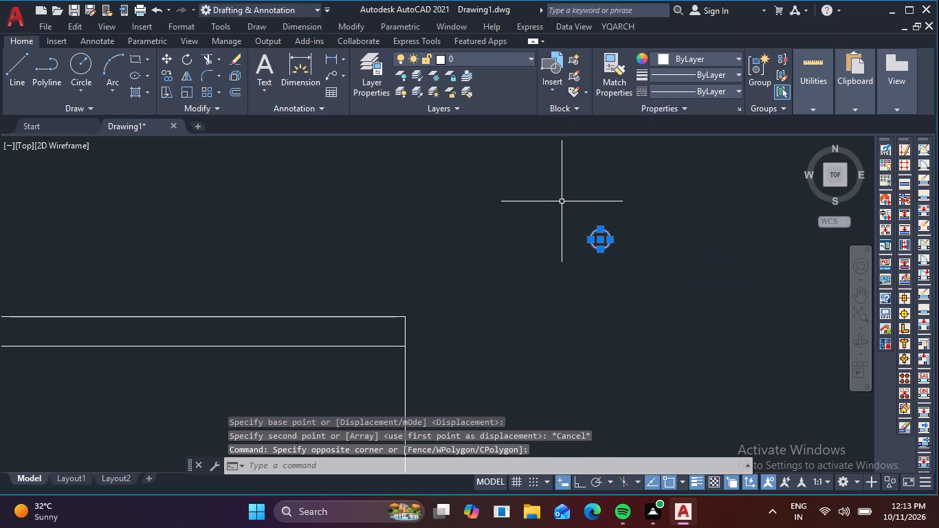
key(c)
key(o)
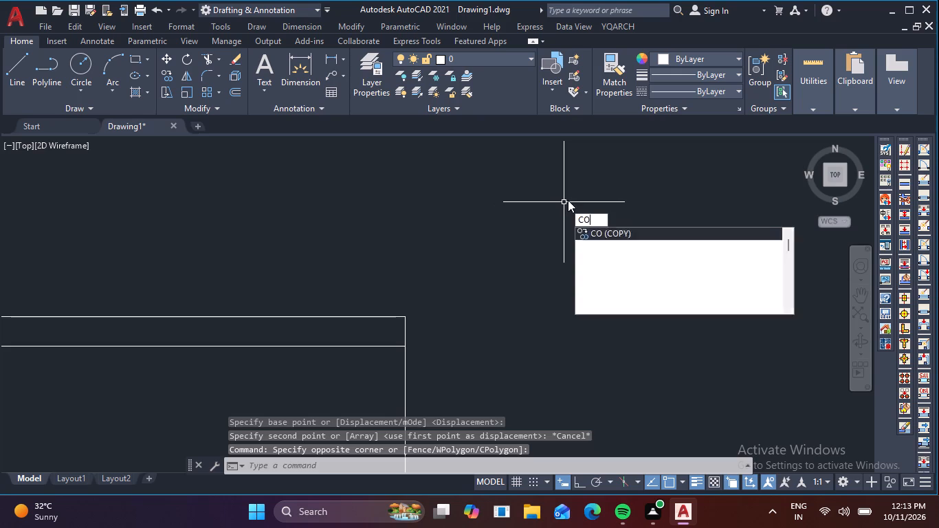
key(space)
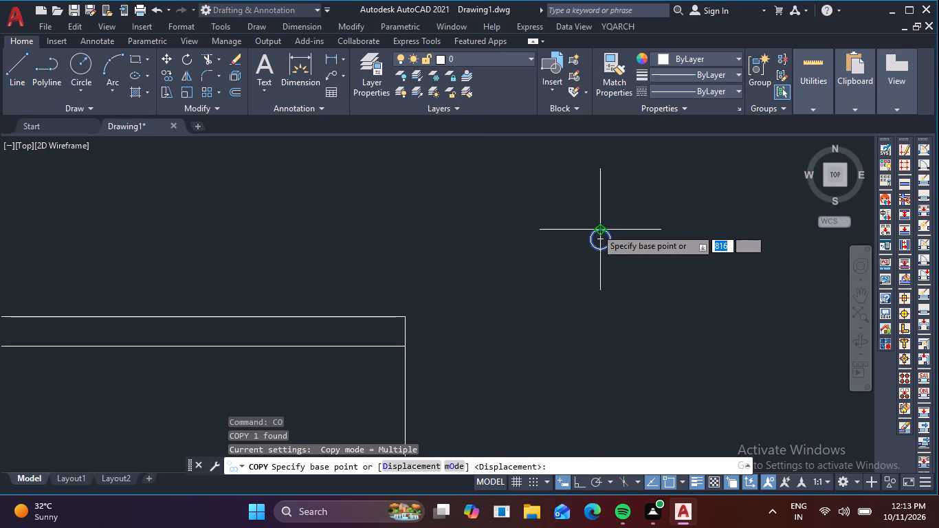
click(596, 228)
scroll(541, 278, down, 3)
middle_drag(544, 301, 754, 261)
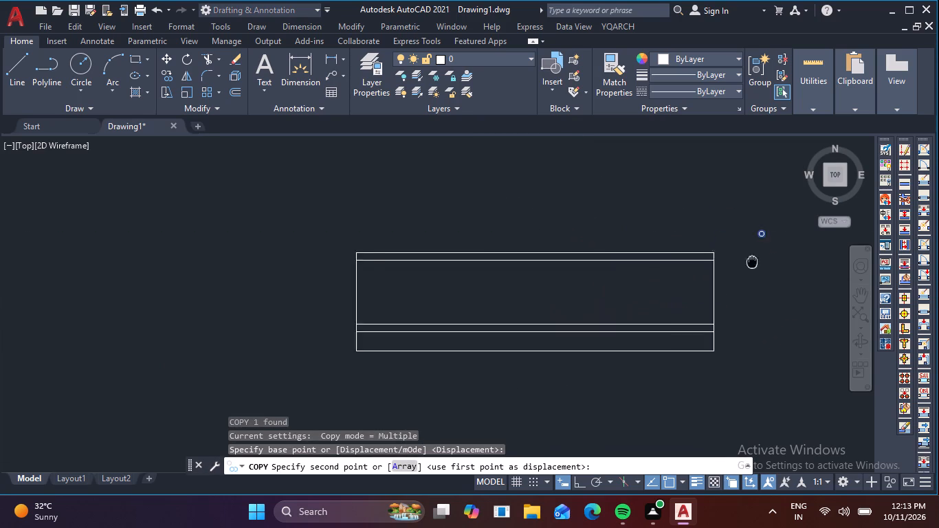
middle_drag(754, 261, 767, 258)
scroll(369, 285, up, 4)
middle_drag(478, 220, 414, 326)
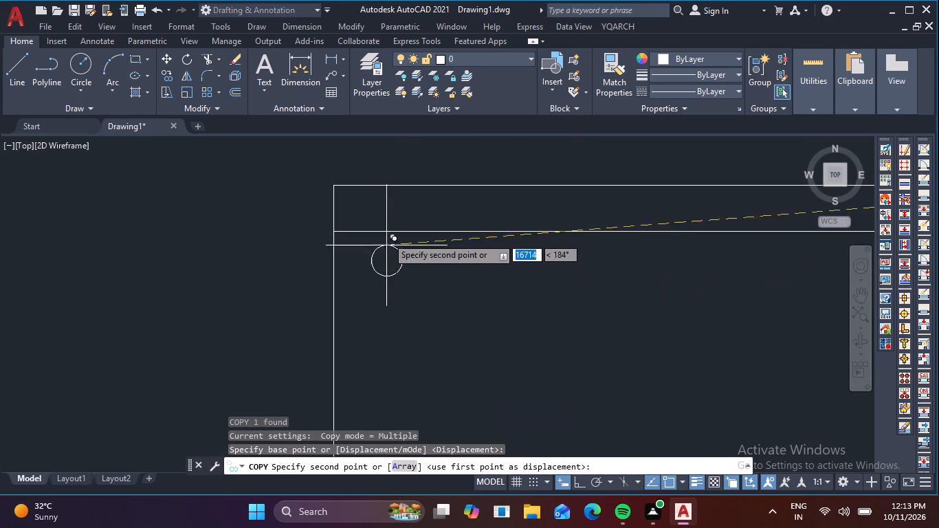
scroll(388, 233, up, 3)
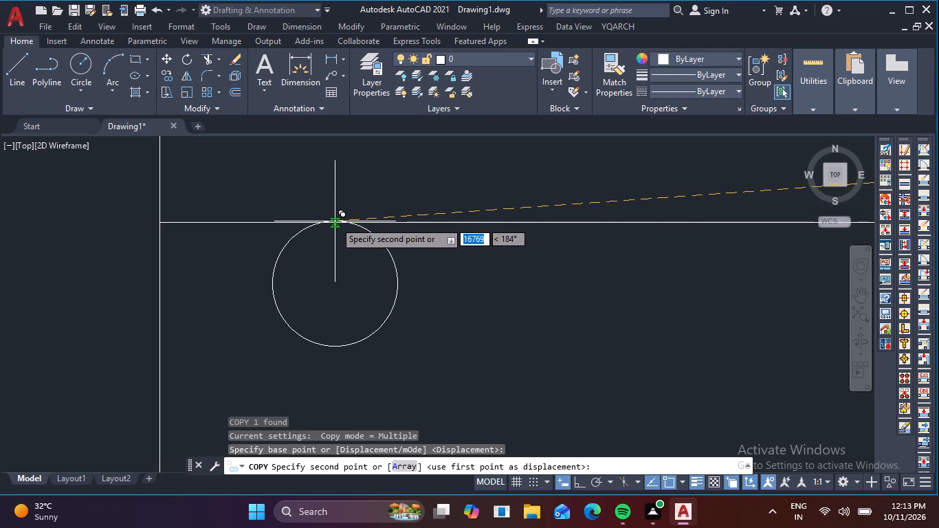
click(335, 221)
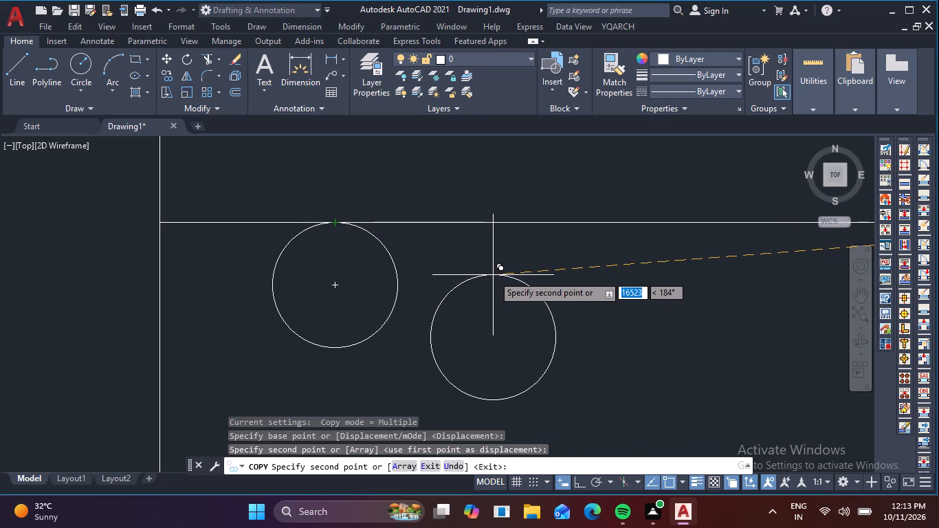
scroll(448, 295, down, 2)
scroll(541, 314, down, 1)
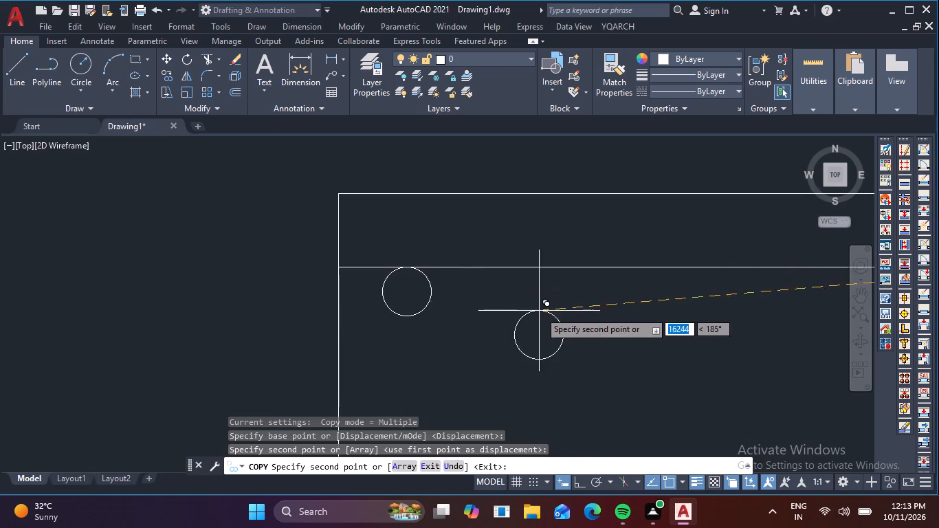
middle_drag(553, 318, 206, 316)
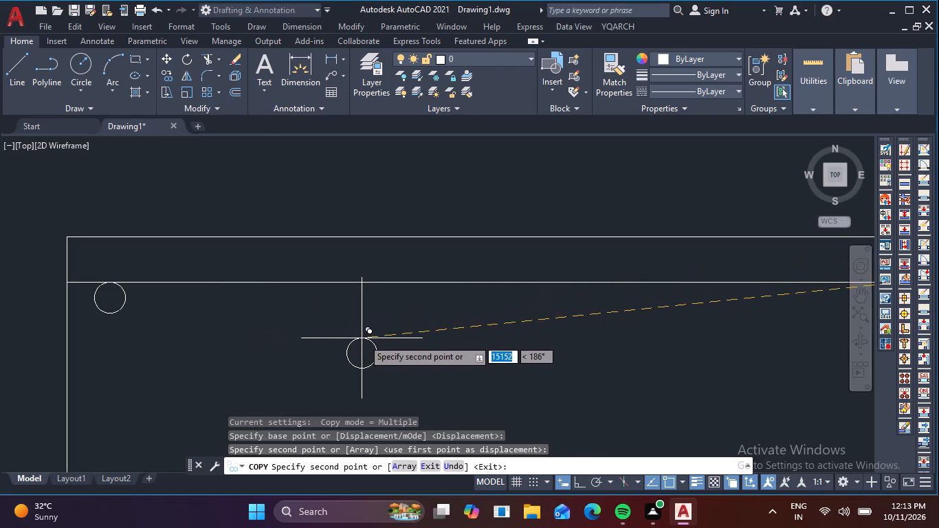
key(Escape)
Start an arrayed copy of the section's rebar circle from its top quadrant, with ortho on.
drag(133, 317, 118, 313)
click(85, 295)
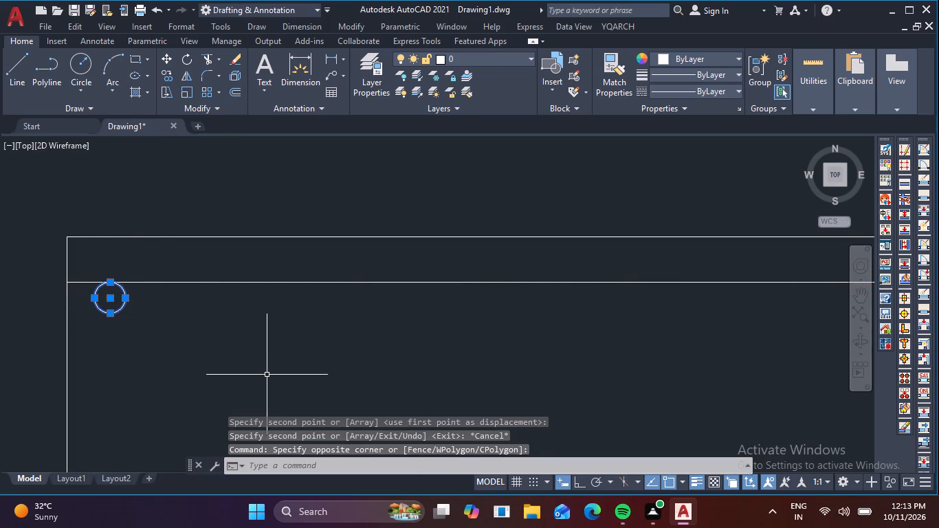
key(c)
key(o)
key(space)
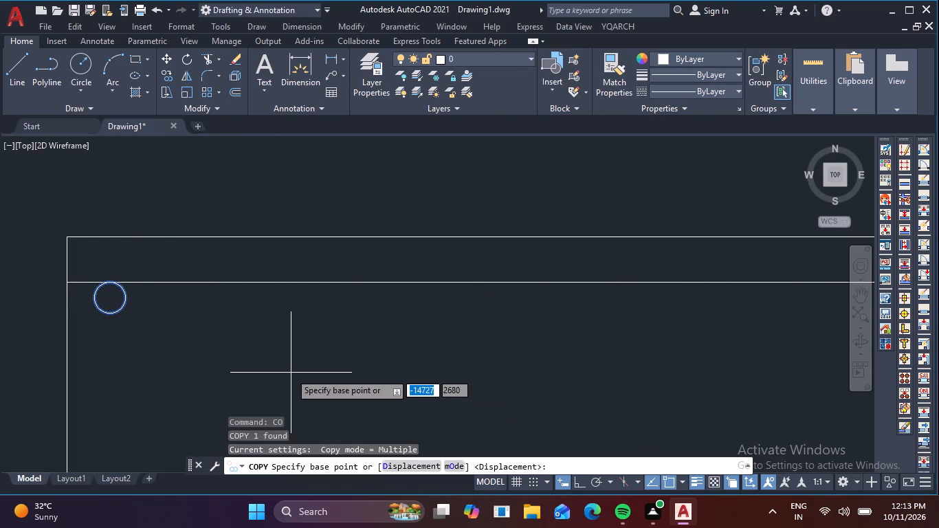
key(F8)
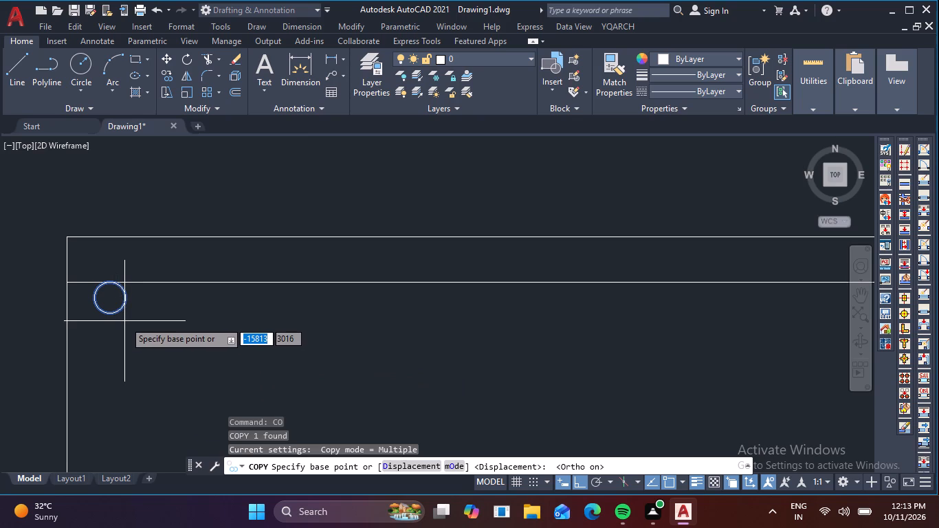
click(109, 281)
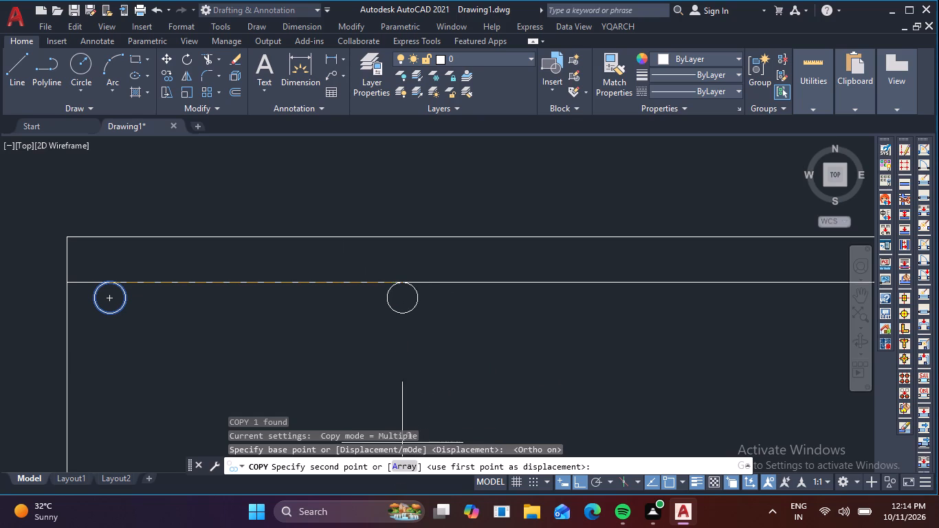
click(401, 472)
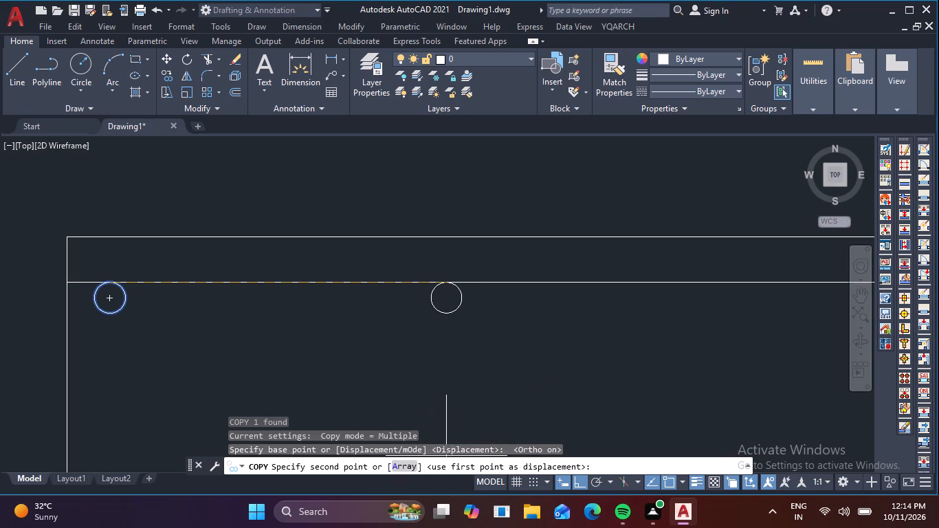
click(408, 465)
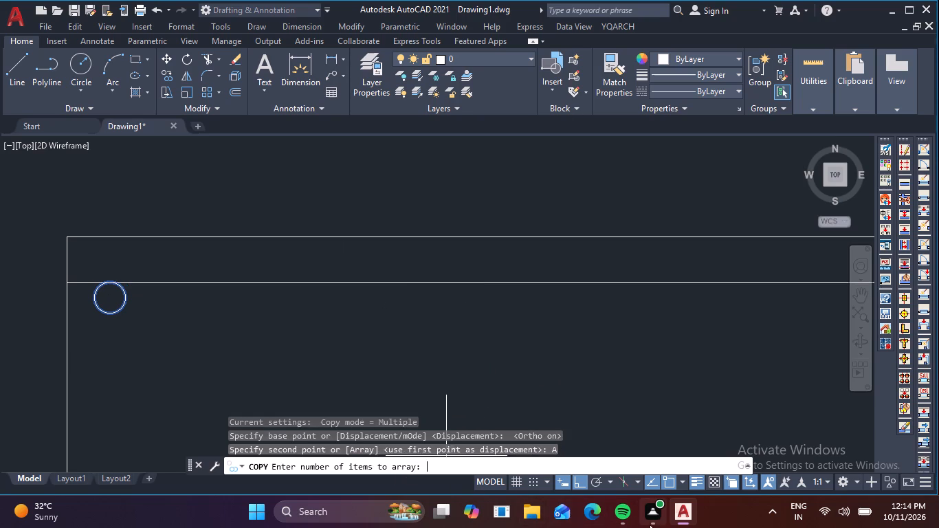
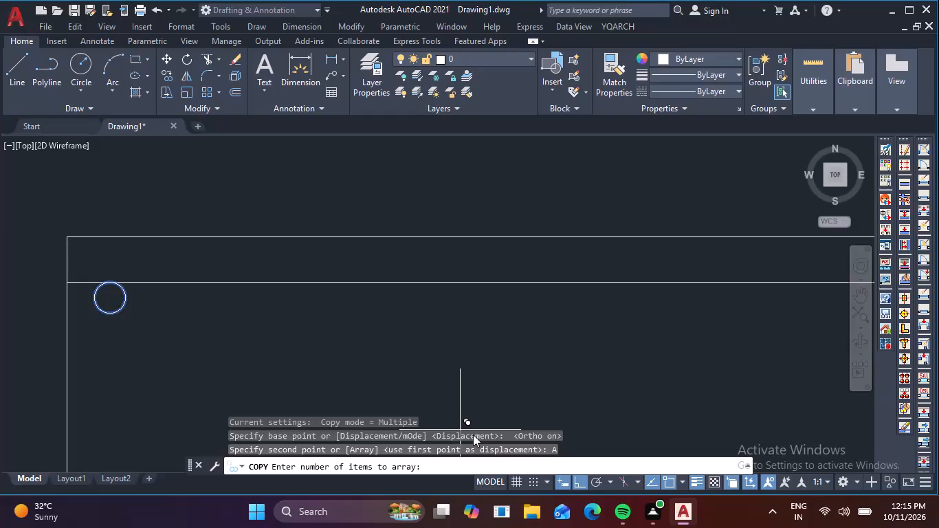
Array 35 rebar circles along the section's second line from the top, fitted over about 14350 units to just short of its right edge.
text(35)
key(space)
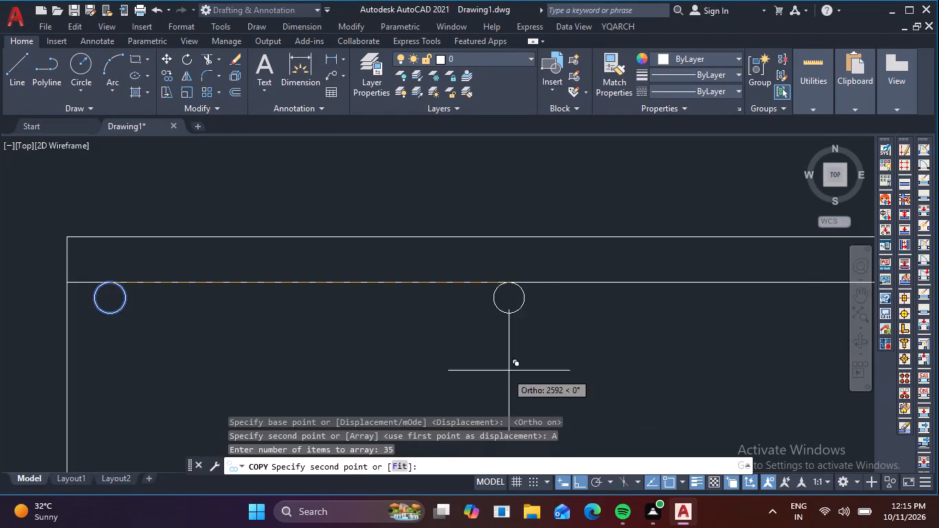
scroll(520, 328, down, 1)
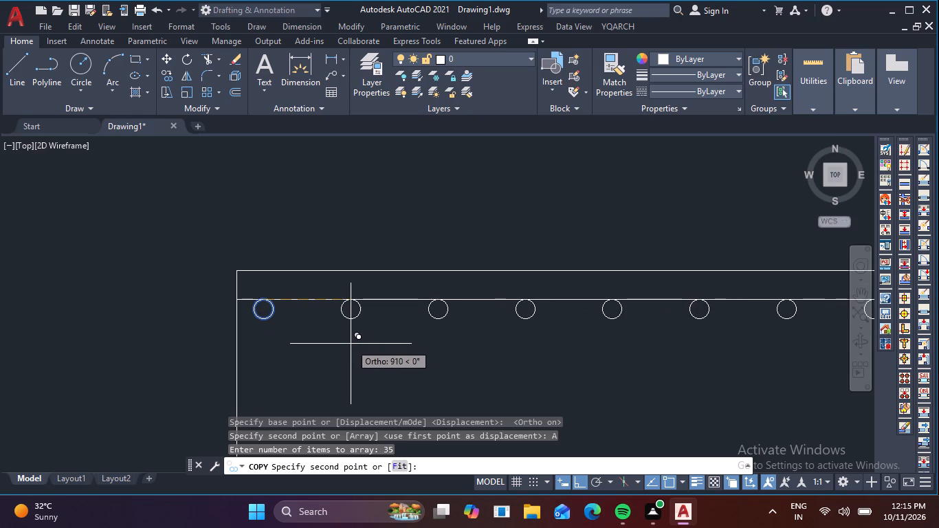
click(394, 466)
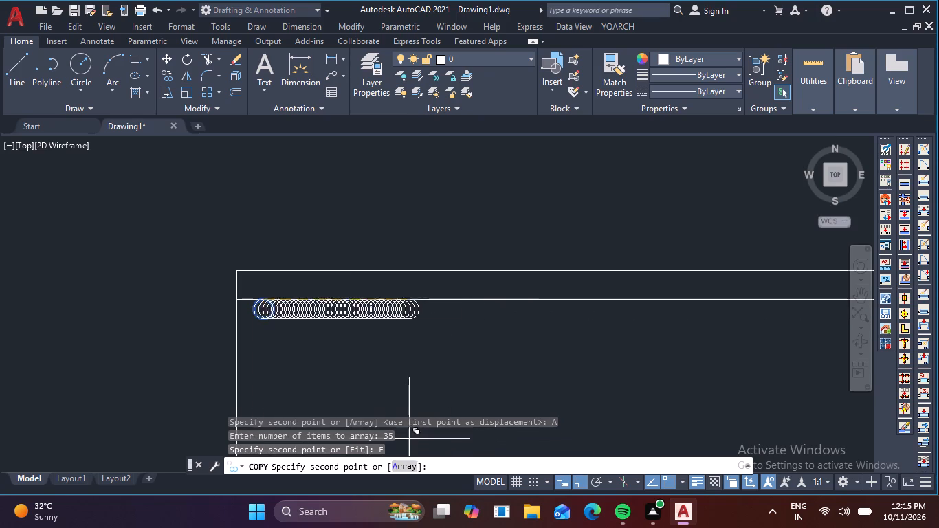
scroll(606, 326, down, 3)
middle_drag(606, 326, 265, 379)
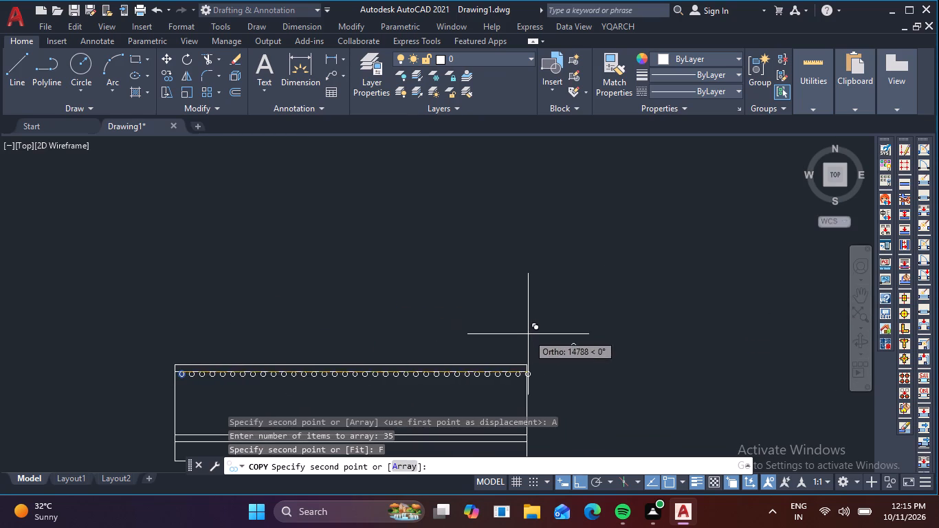
scroll(522, 364, up, 4)
middle_drag(484, 390, 567, 277)
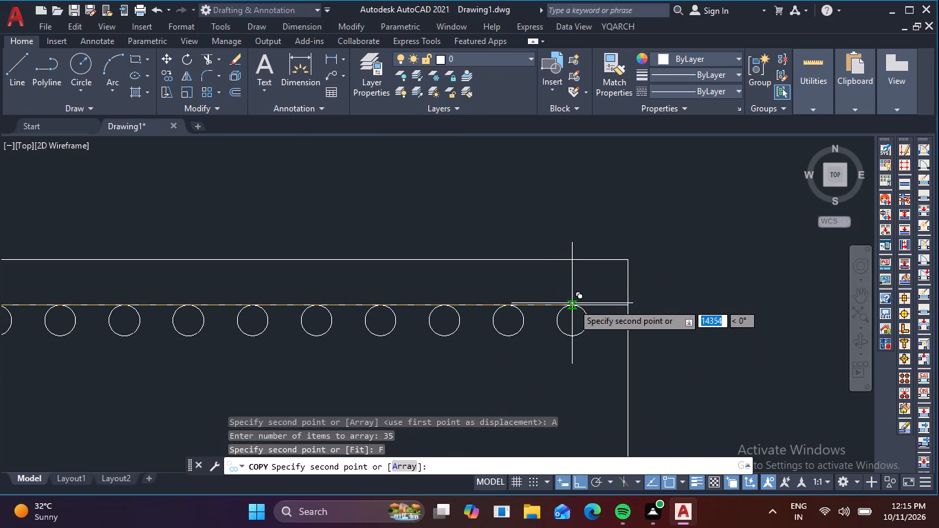
click(575, 303)
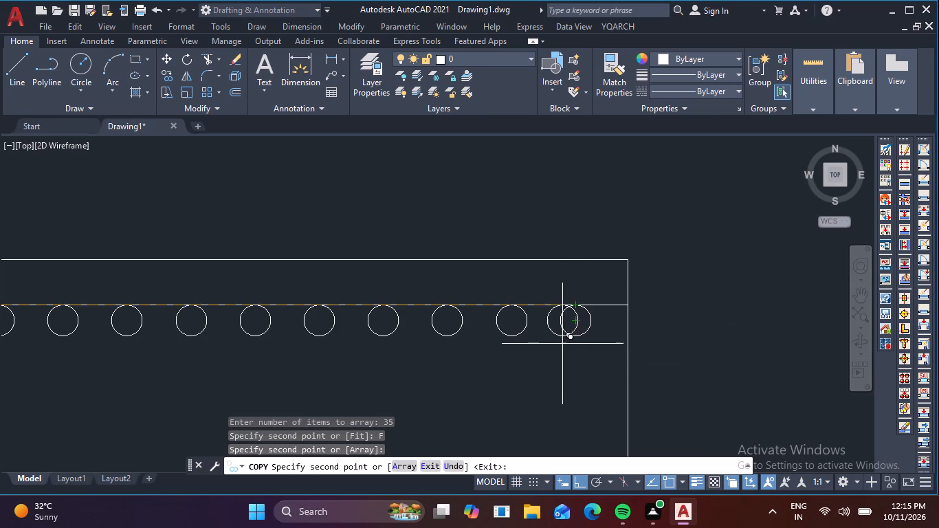
key(Escape)
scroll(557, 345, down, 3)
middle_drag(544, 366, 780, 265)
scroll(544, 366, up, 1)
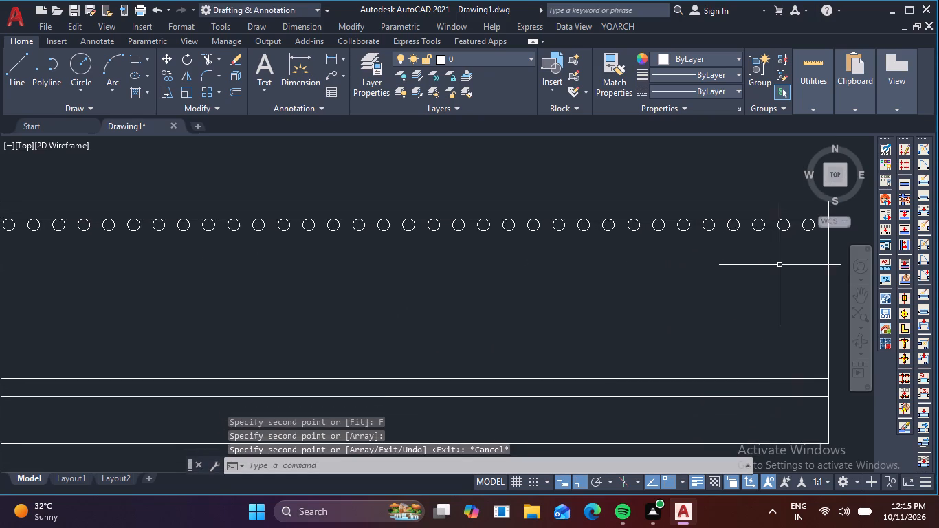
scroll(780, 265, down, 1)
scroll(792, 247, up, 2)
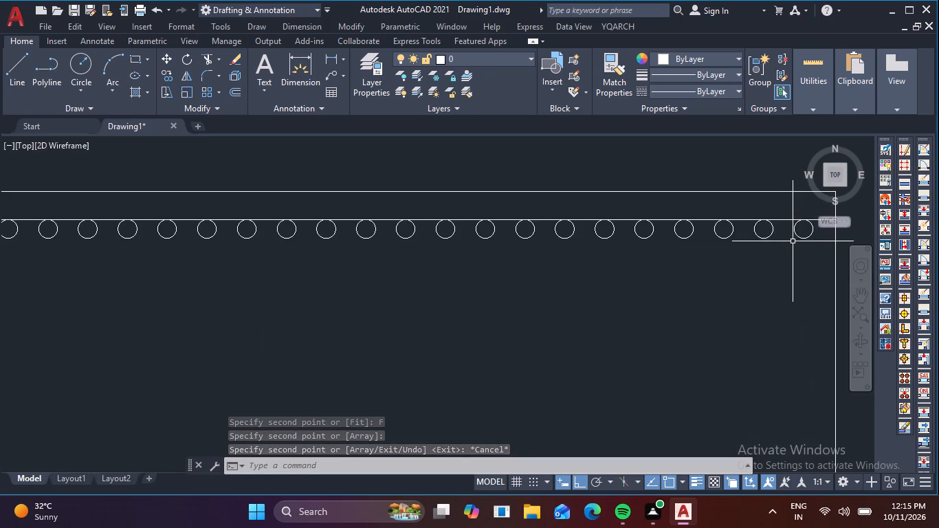
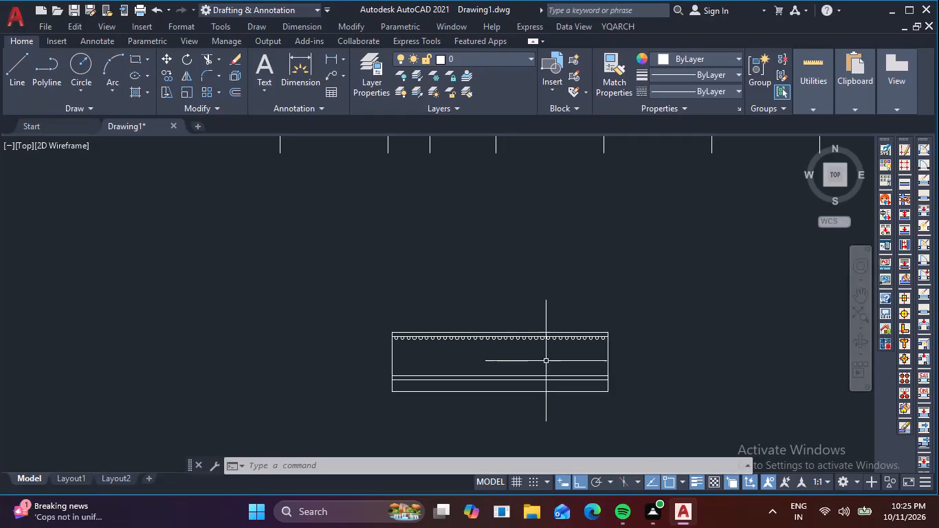
Draw a vertical line about 3009 units up from the raft section's top edge, near its right end.
scroll(537, 333, up, 1)
scroll(539, 349, down, 1)
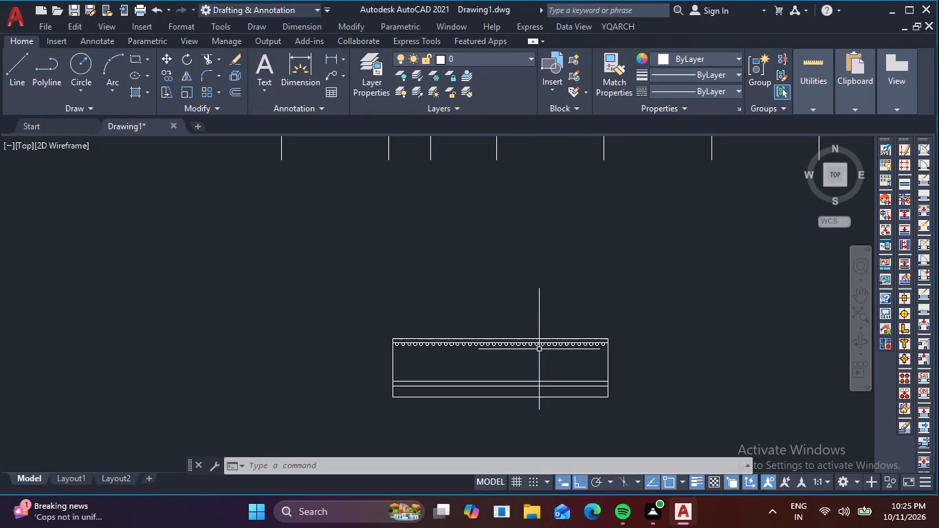
scroll(632, 320, up, 2)
scroll(628, 322, down, 1)
middle_drag(626, 327, 681, 327)
text(L)
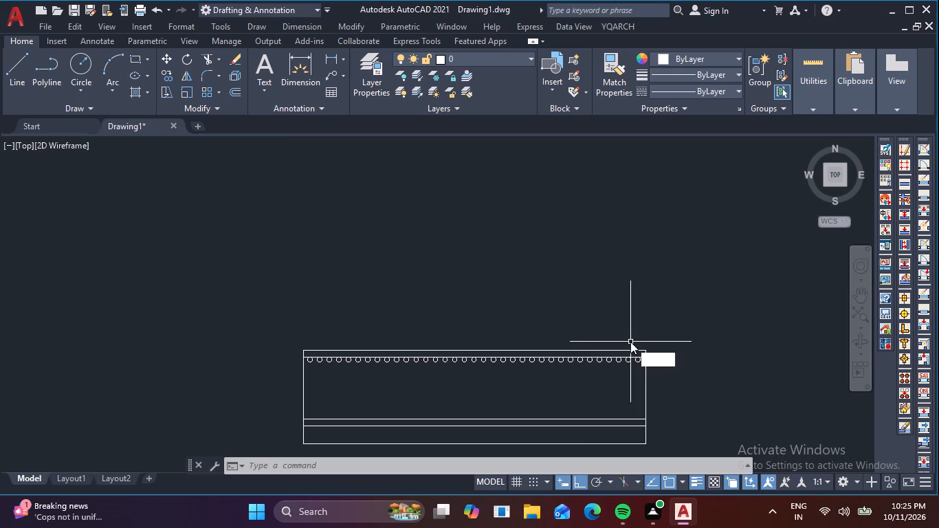
key(space)
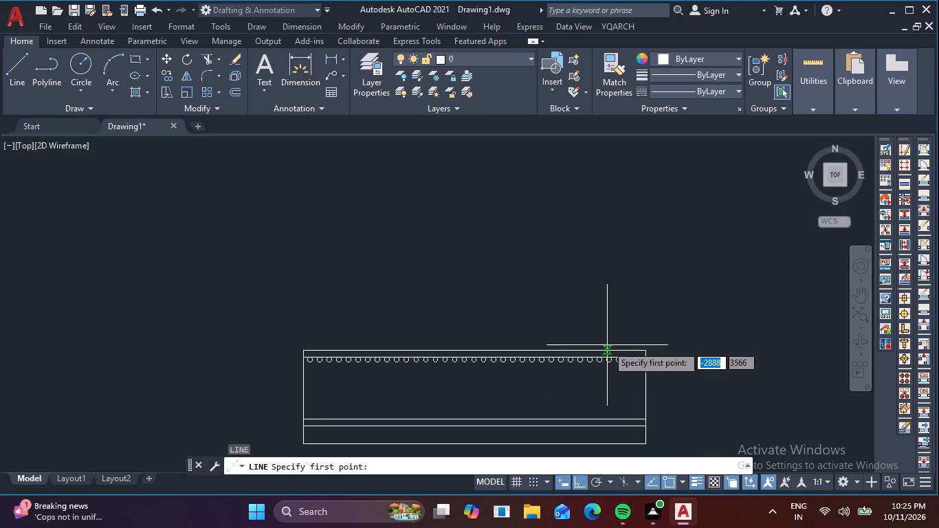
click(599, 350)
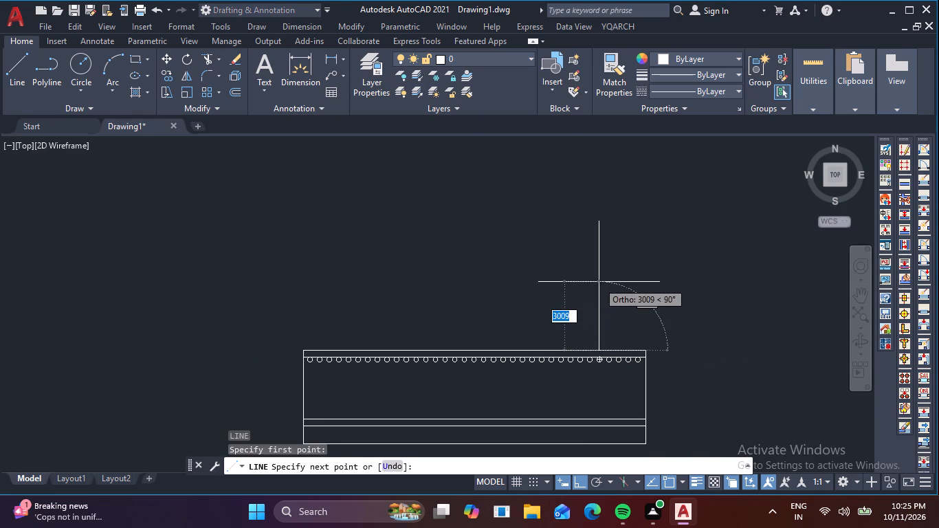
click(600, 282)
key(space)
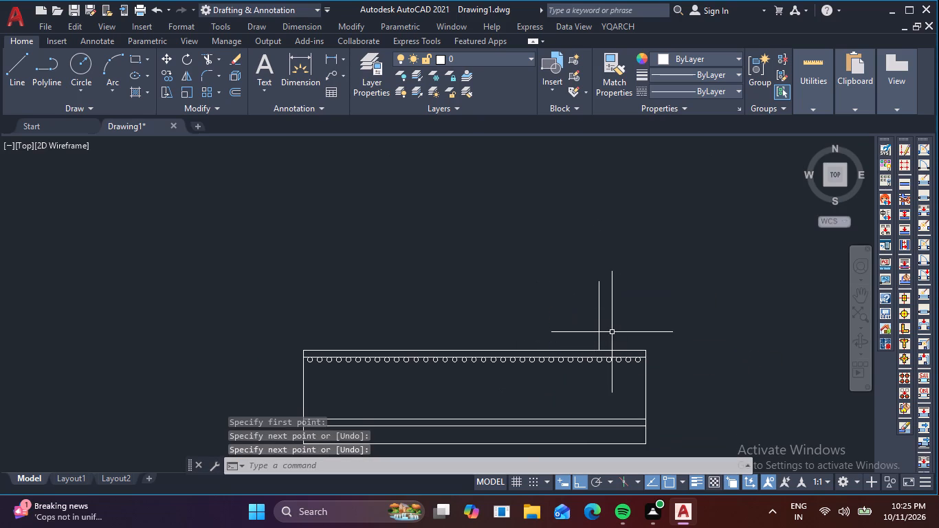
Mirror the vertical line about the raft section's vertical centreline, keeping the original.
drag(611, 330, 605, 328)
click(557, 295)
key(m)
key(i)
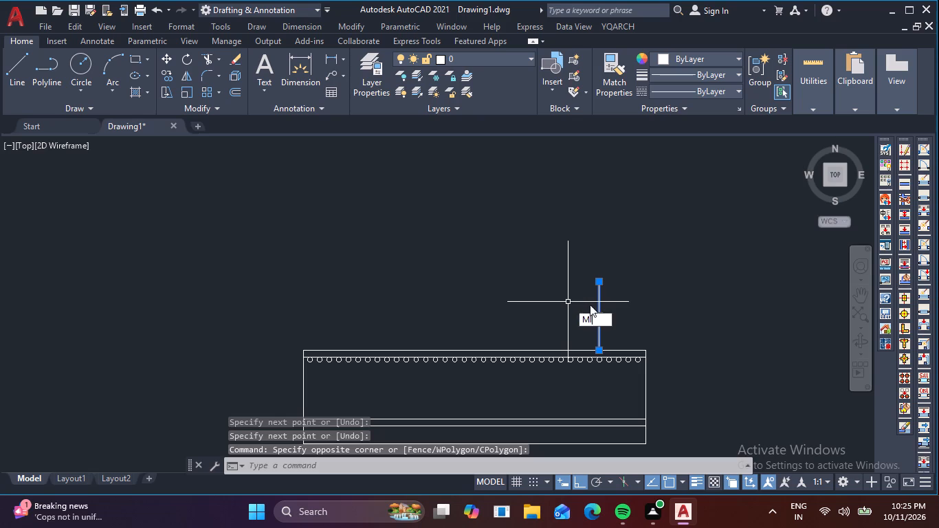
key(space)
click(473, 346)
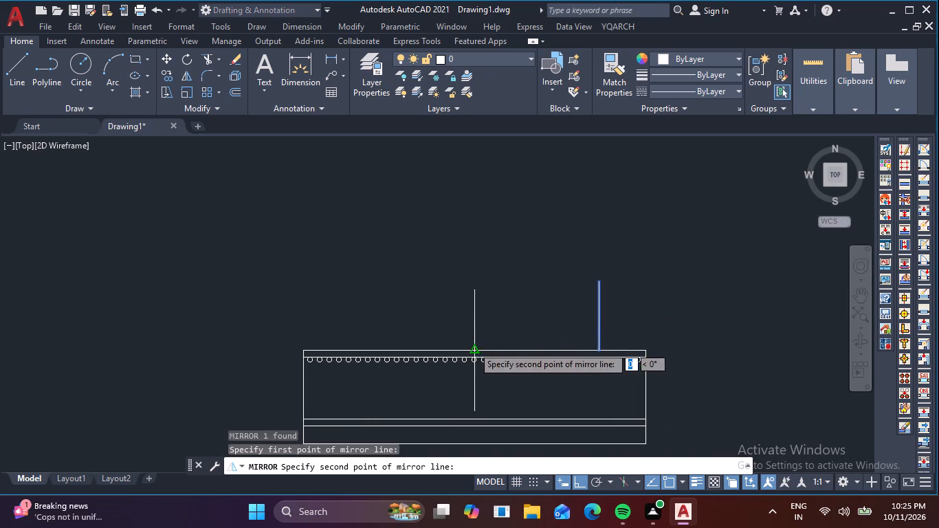
click(485, 265)
key(space)
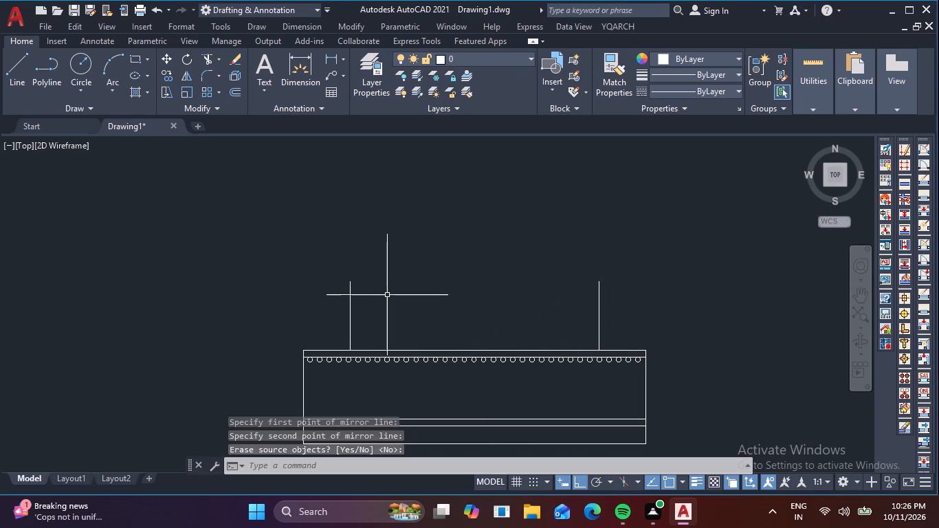
Draw the left pedestal's horizontal top and inner side, from its outer line's upper end down to the raft's top edge.
key(l)
key(space)
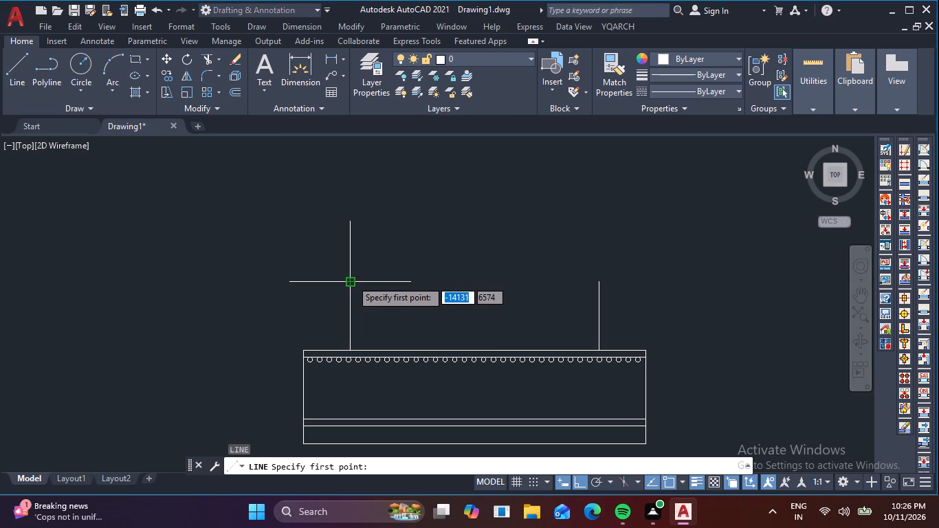
click(351, 280)
click(388, 280)
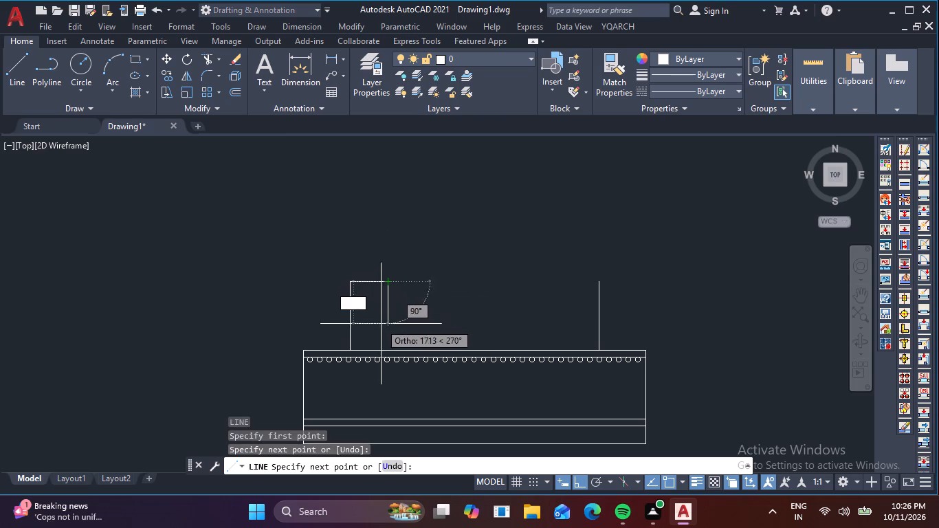
click(391, 346)
key(space)
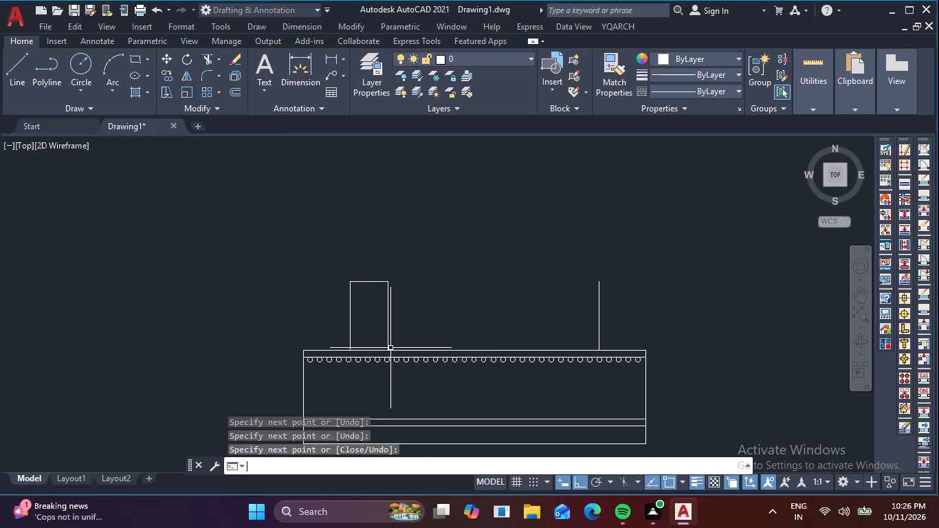
Mirror the left pedestal's top and inner side about the raft's centreline to complete the right pedestal, keeping the originals.
click(416, 304)
click(361, 258)
key(m)
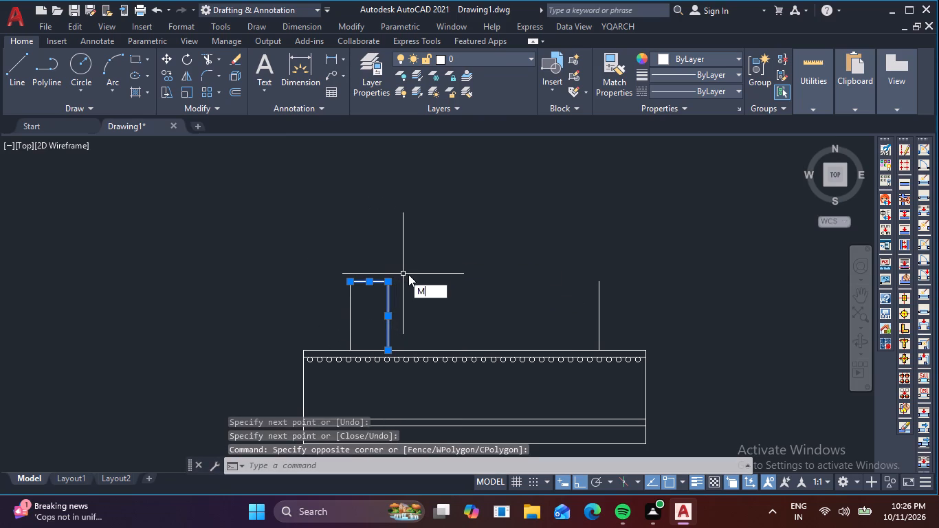
key(i)
key(space)
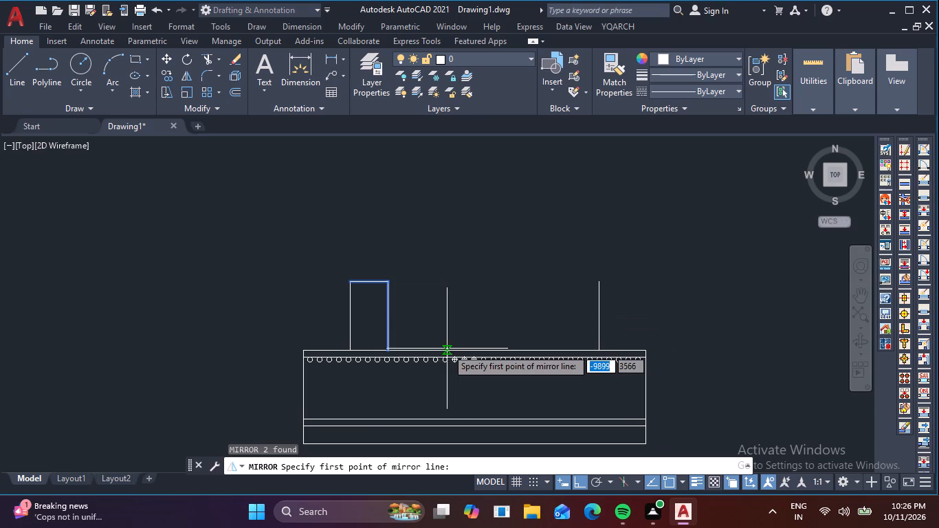
click(478, 349)
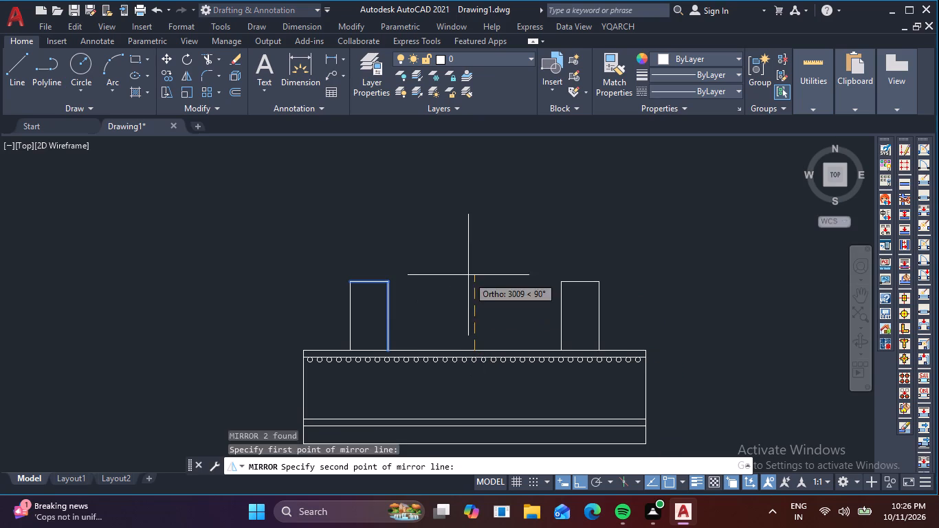
click(467, 256)
key(space)
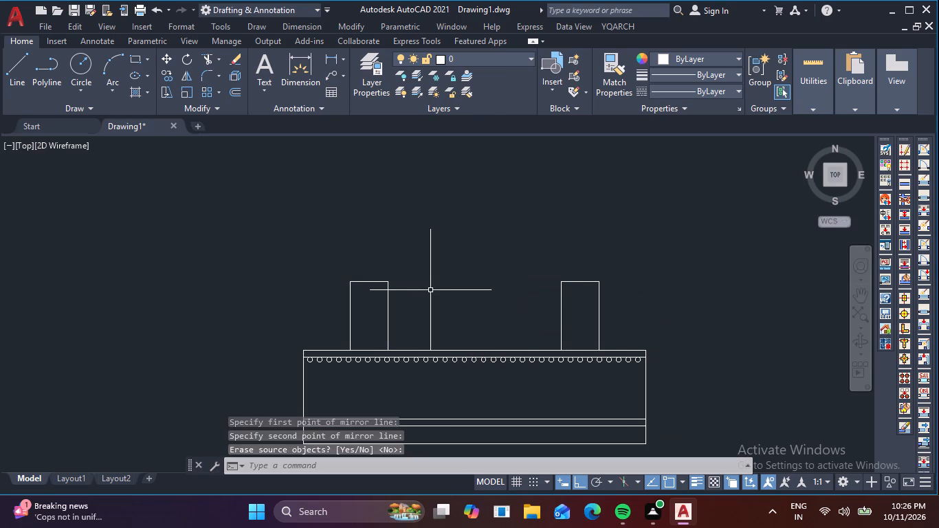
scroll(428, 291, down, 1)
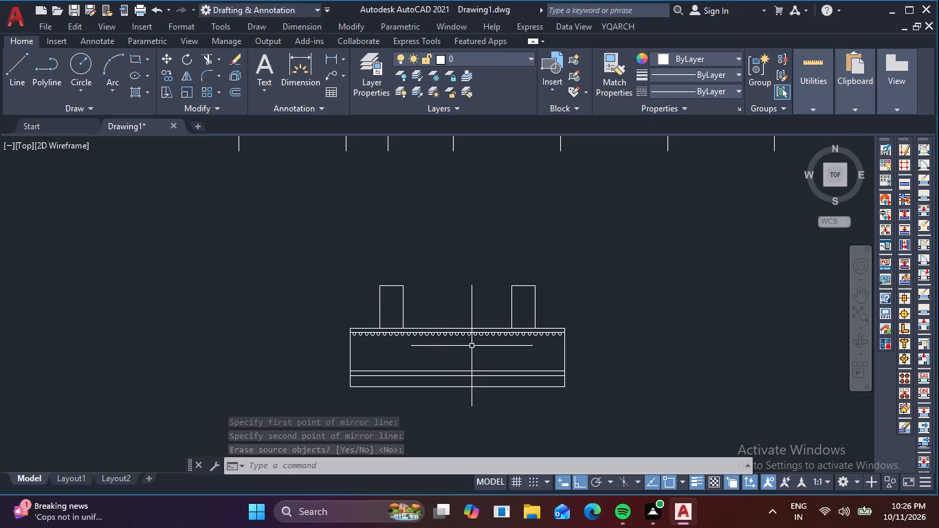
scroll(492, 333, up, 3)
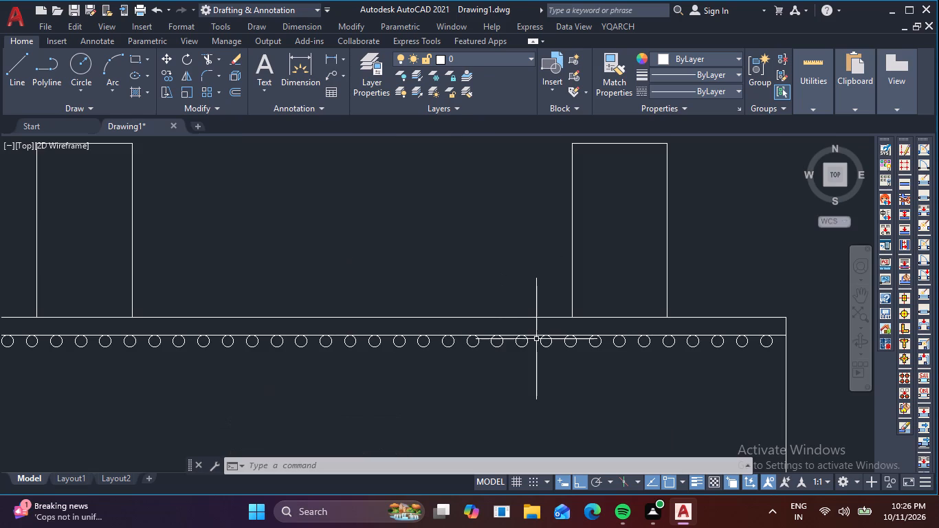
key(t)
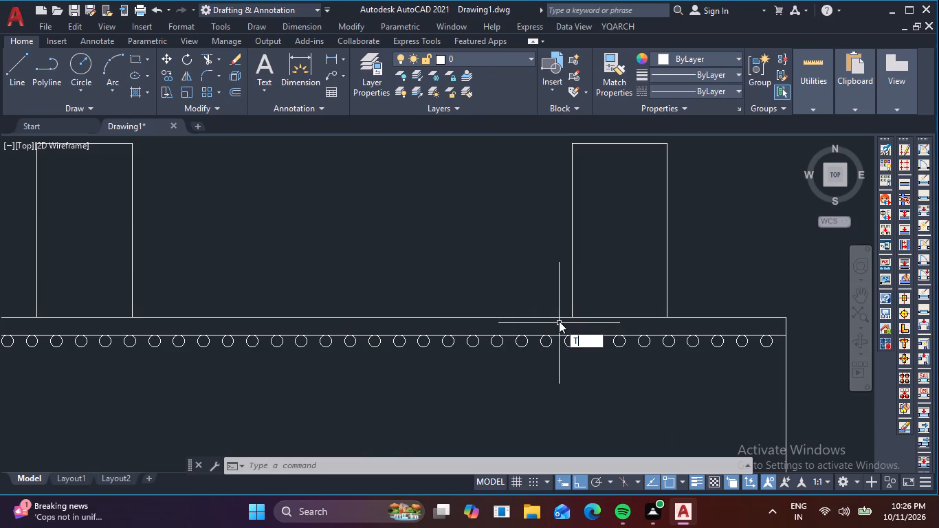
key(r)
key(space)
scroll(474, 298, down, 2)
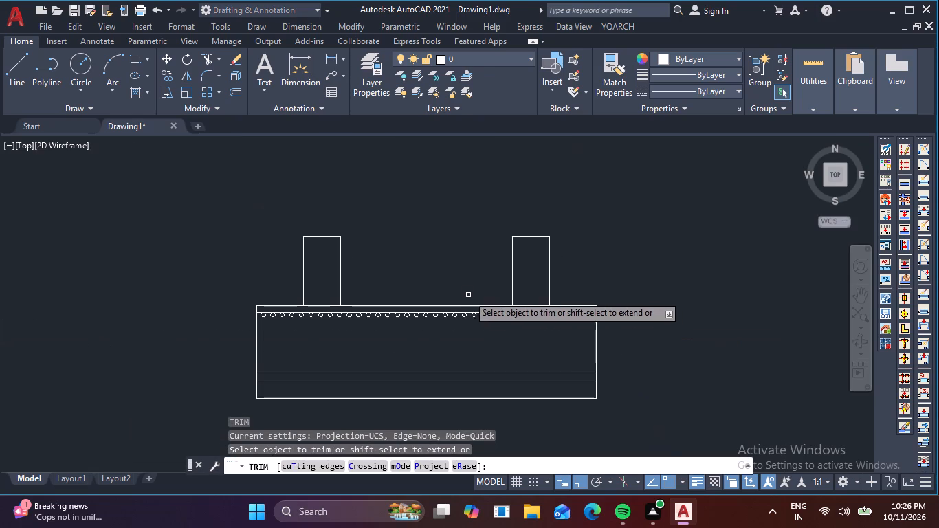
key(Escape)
Widen the right pedestal inward with a top line about 1286 units long and a new side down to the raft.
key(l)
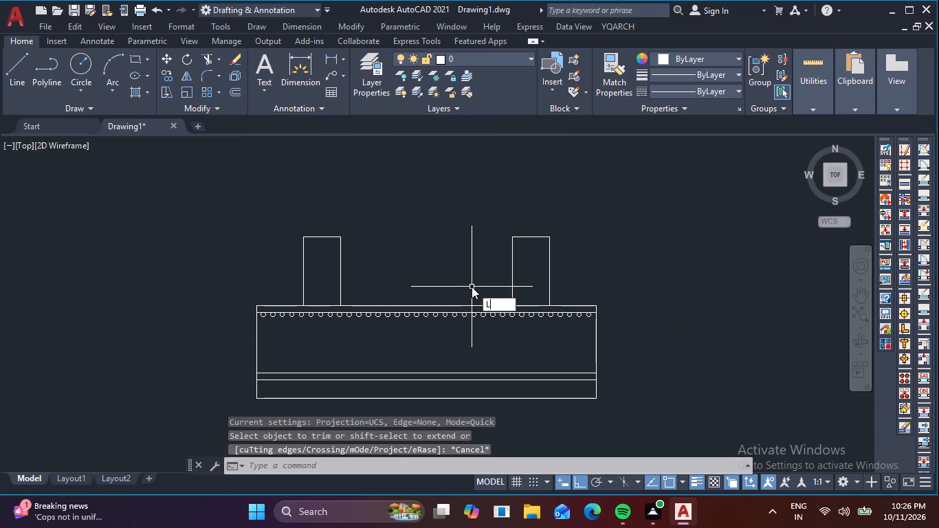
key(space)
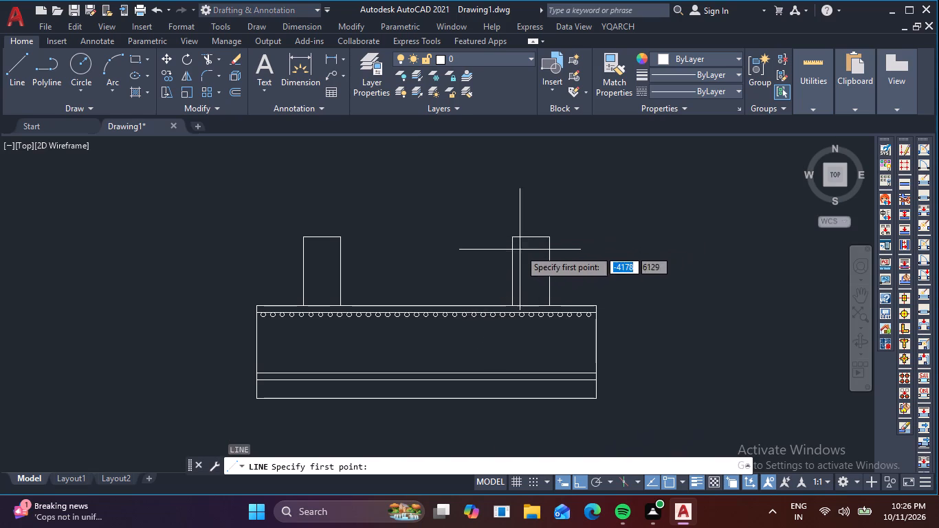
click(511, 239)
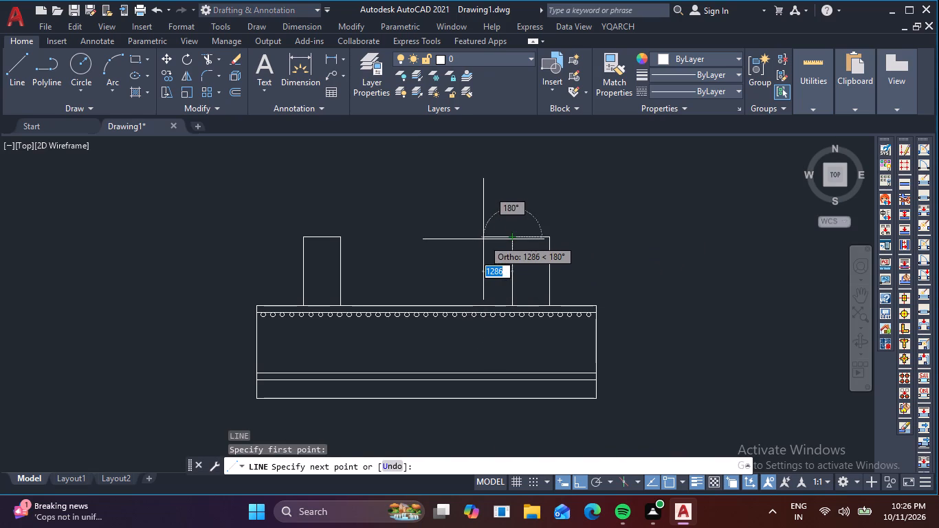
click(484, 239)
click(481, 304)
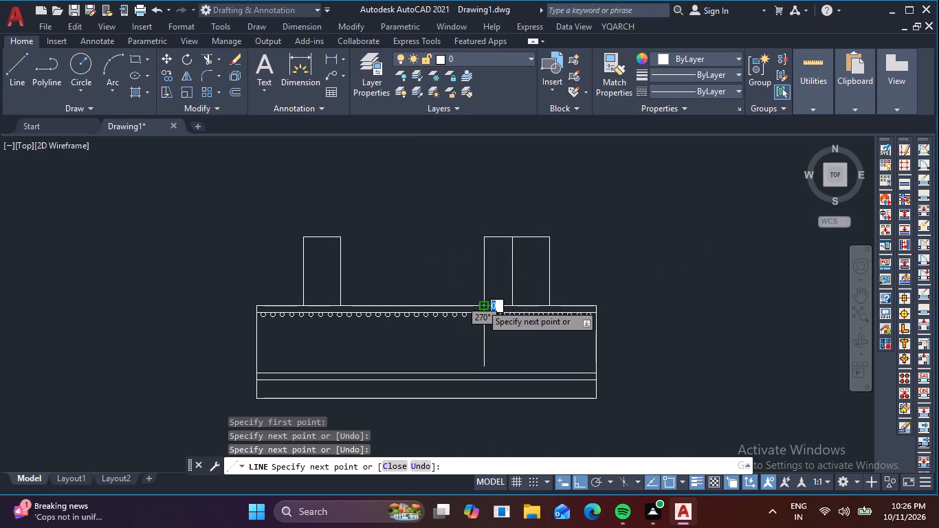
key(space)
Mirror the right pedestal's added top and side lines about the raft's centreline onto the left pedestal, keeping the originals.
drag(496, 272, 496, 264)
click(459, 203)
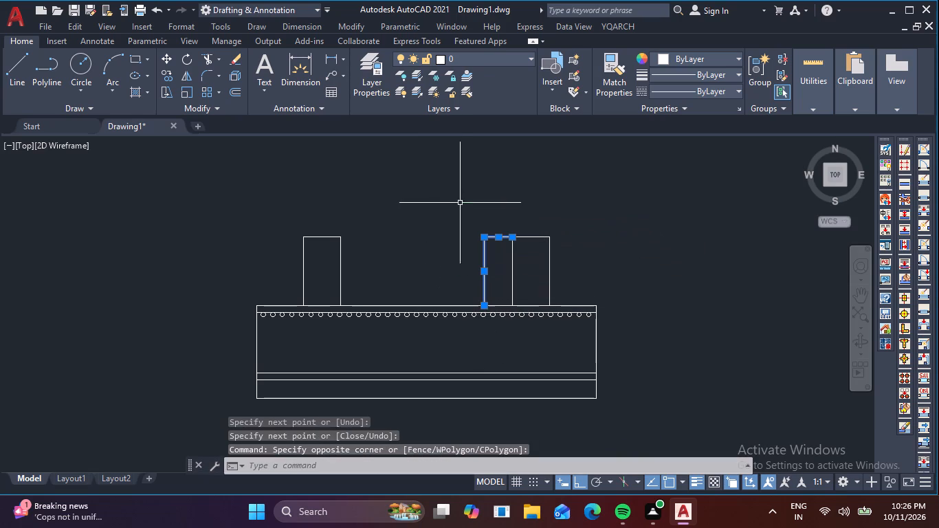
key(m)
key(i)
key(space)
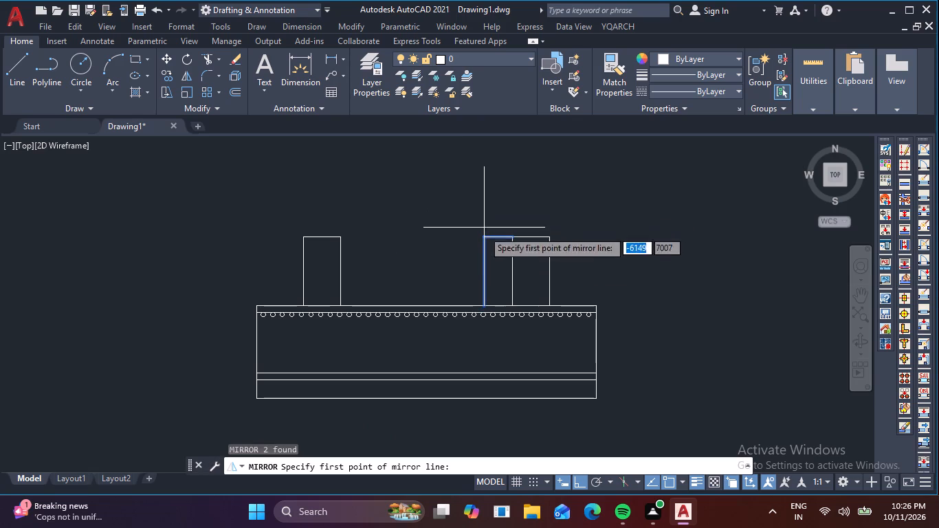
click(425, 305)
click(434, 201)
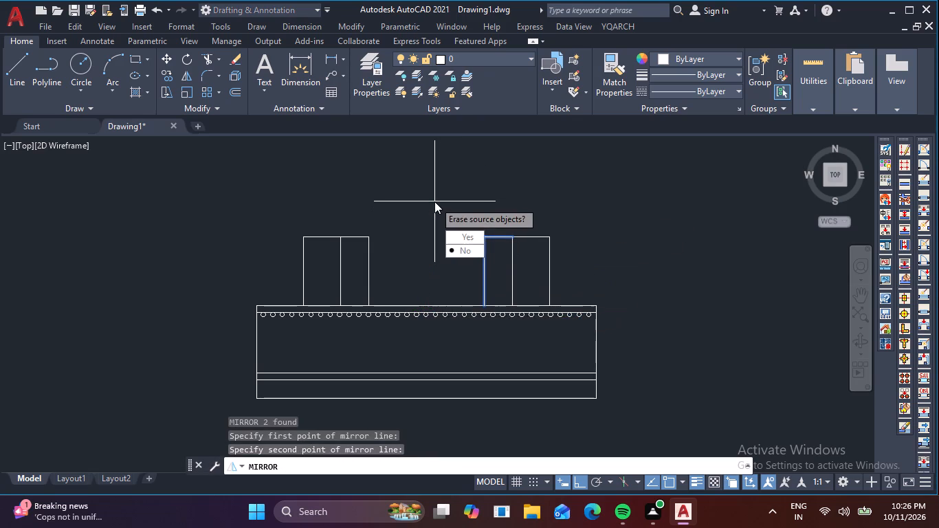
key(space)
Trim away the dividing vertical inside each pedestal and the raft's top edge where it crosses beneath both pedestals.
key(t)
key(r)
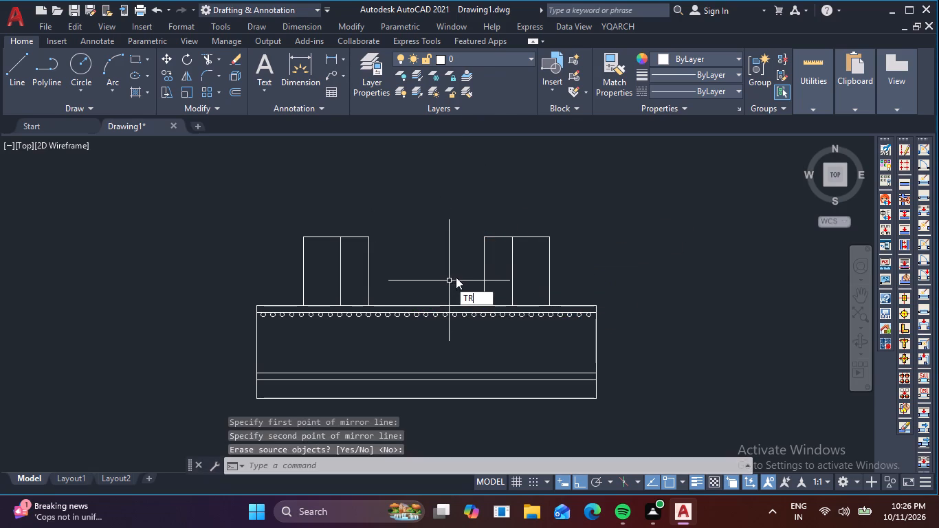
key(space)
click(512, 265)
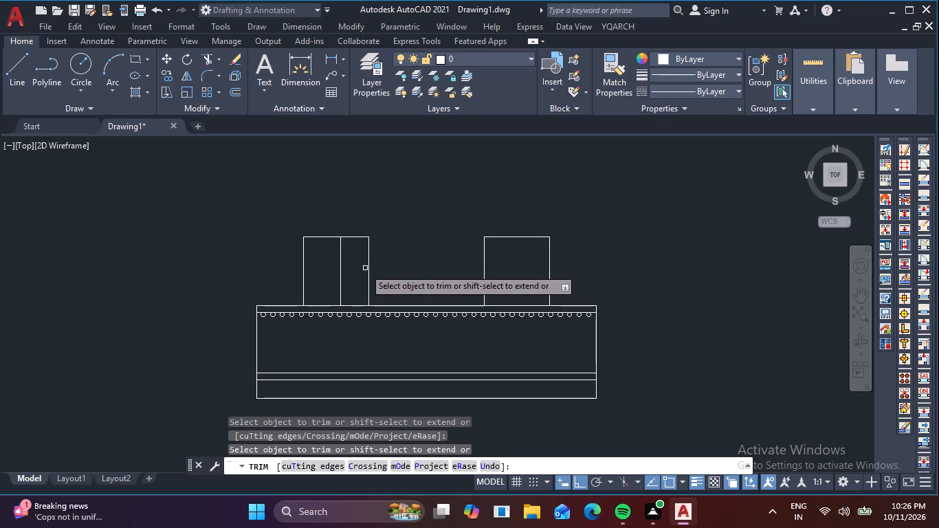
click(340, 265)
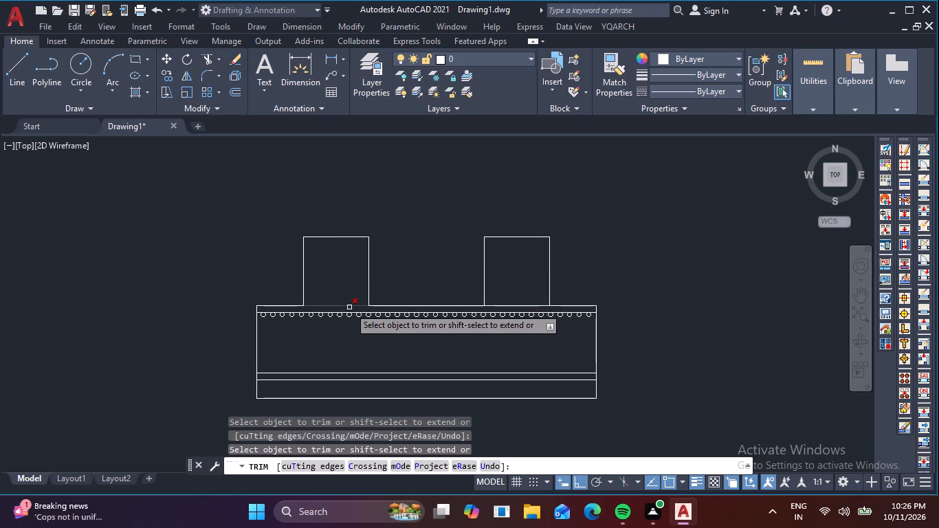
click(349, 307)
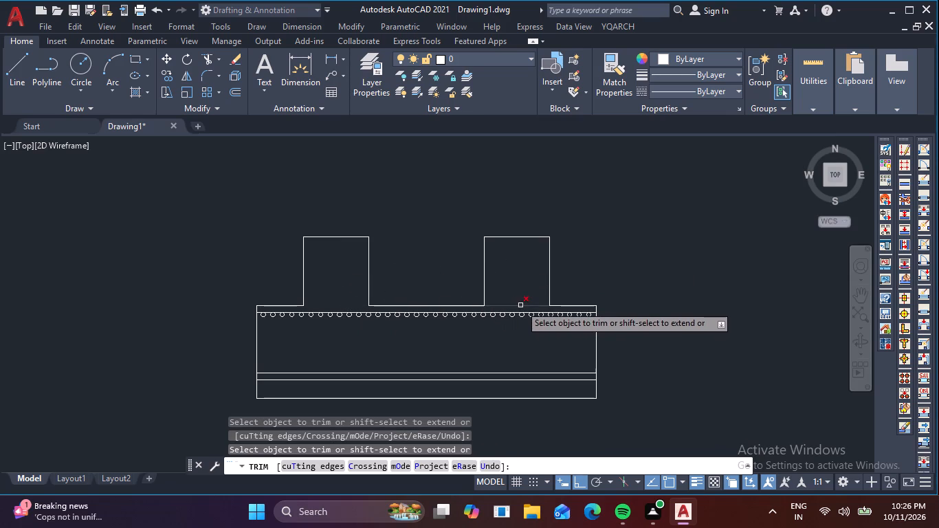
click(520, 305)
key(Escape)
key(Escape)
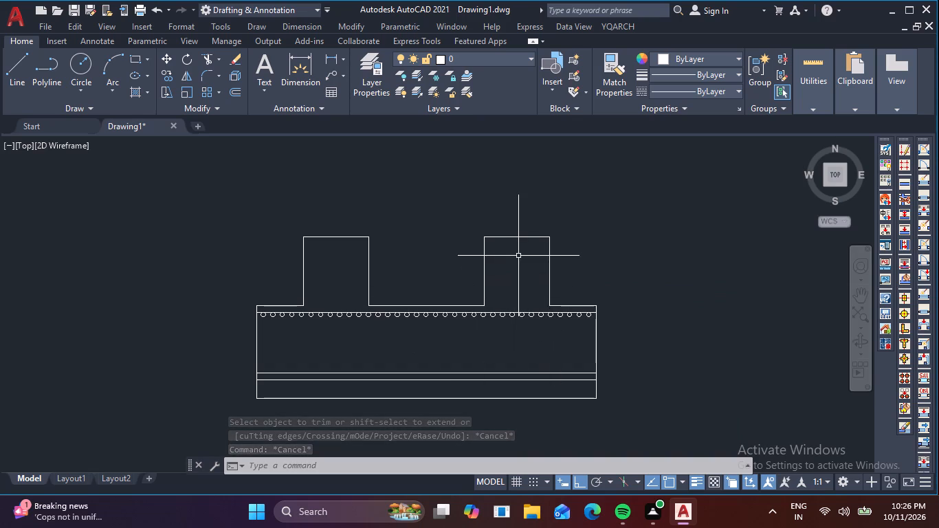
Delete the horizontal top lines of both pedestals, leaving their upper ends open.
click(534, 252)
click(512, 219)
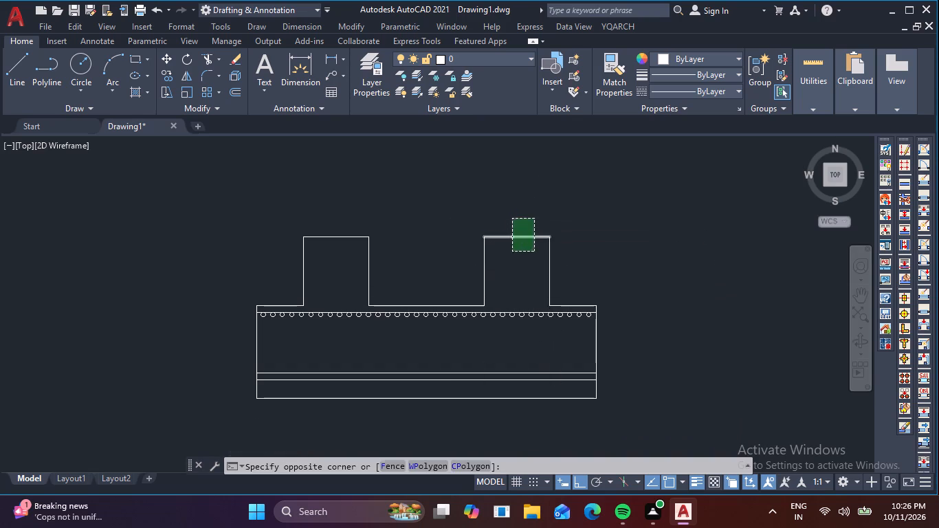
drag(346, 254, 340, 241)
click(327, 210)
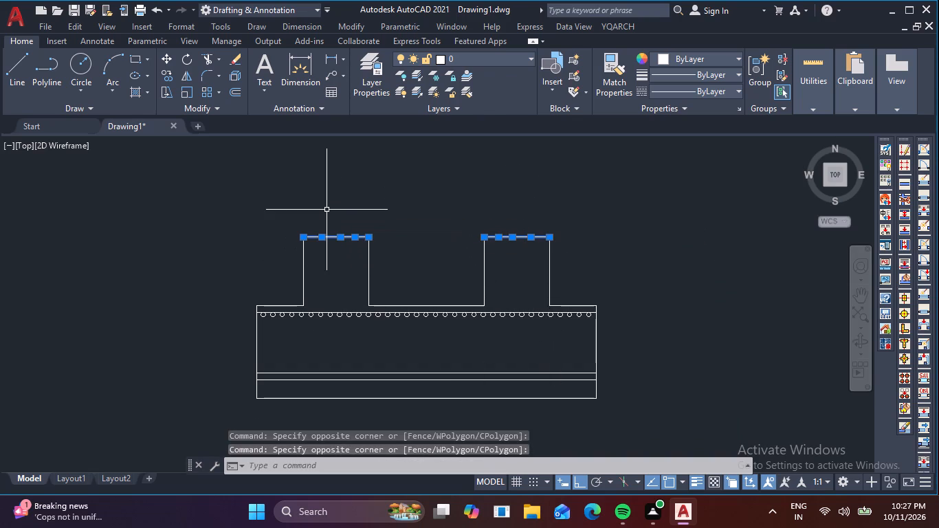
key(Delete)
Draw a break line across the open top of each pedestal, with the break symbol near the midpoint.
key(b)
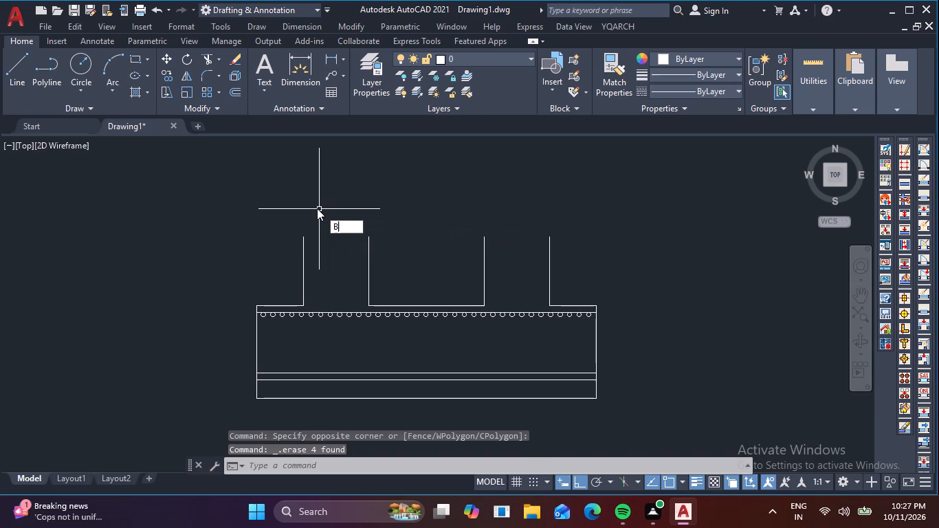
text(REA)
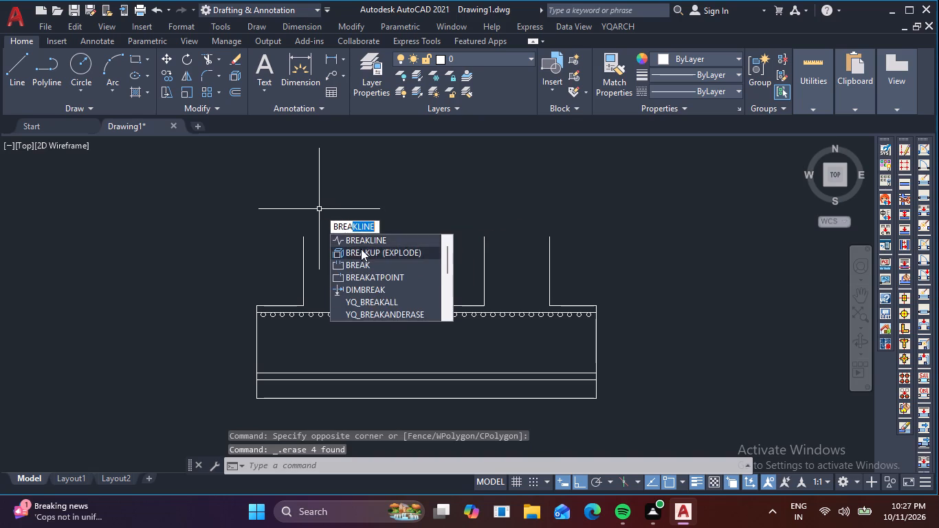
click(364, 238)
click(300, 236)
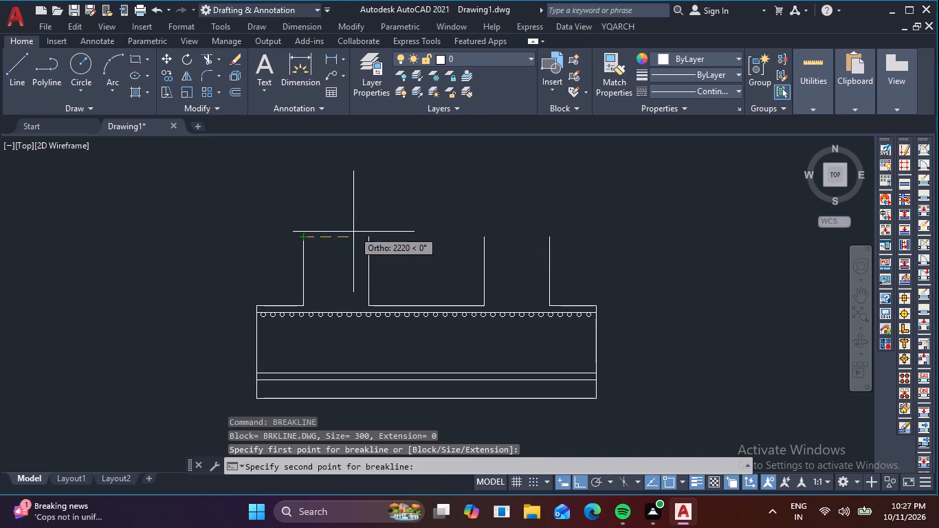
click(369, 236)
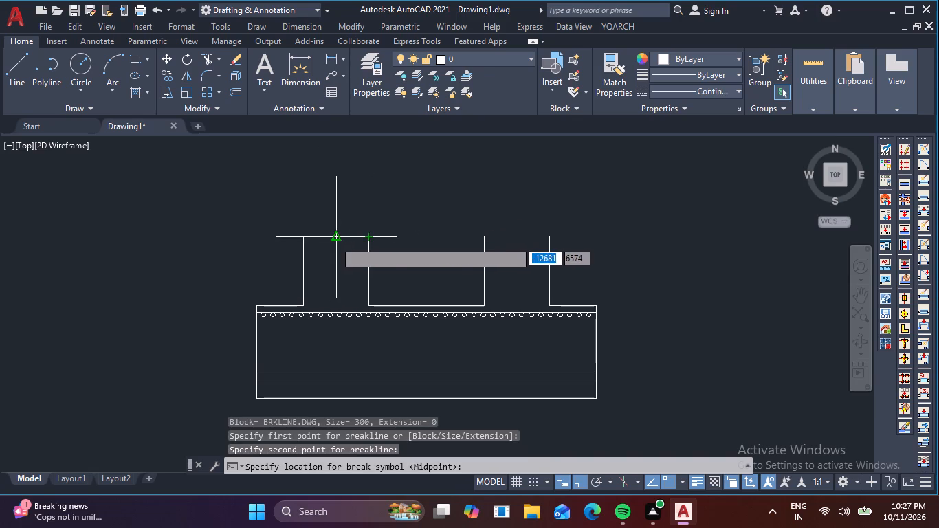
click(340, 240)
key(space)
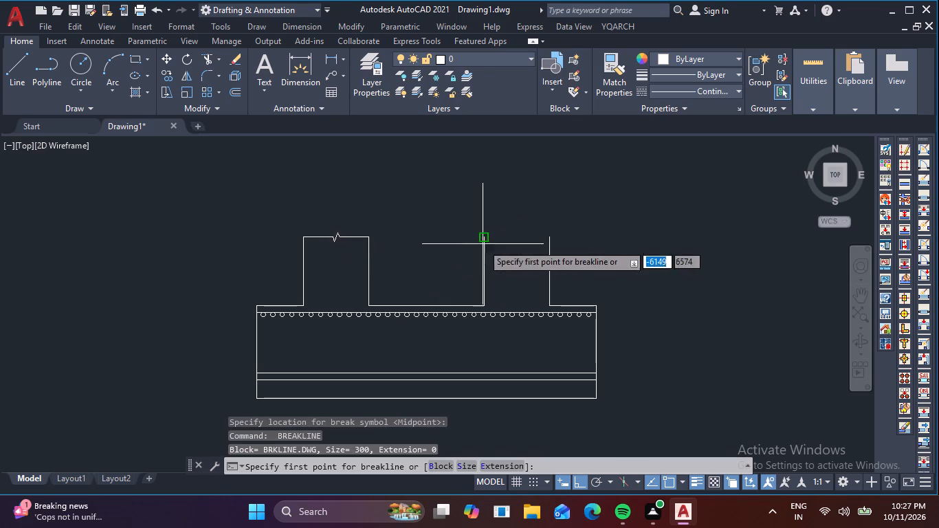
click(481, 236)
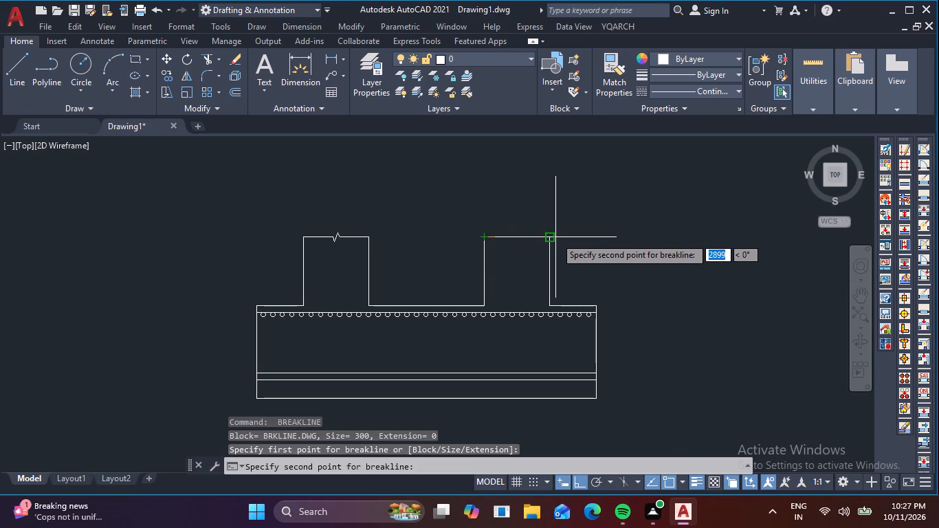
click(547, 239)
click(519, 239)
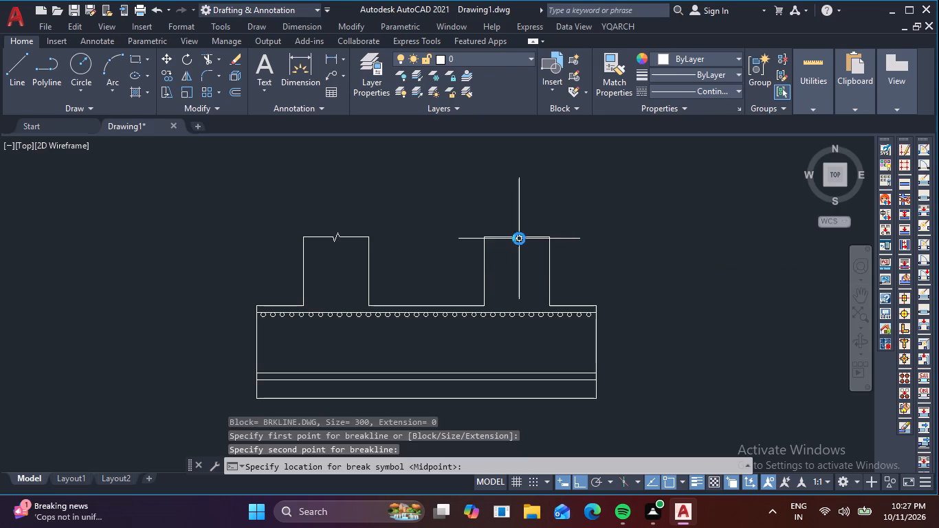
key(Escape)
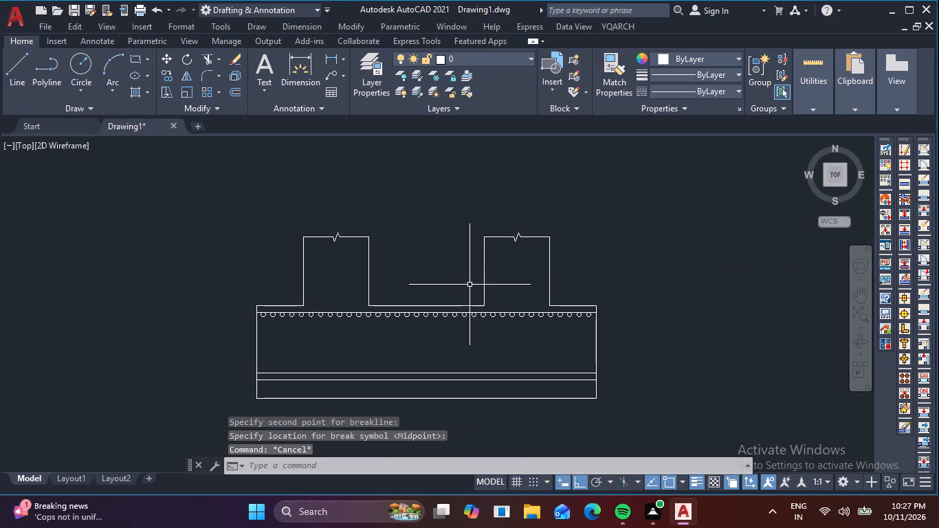
Copy the "TYP. PEDESTAL-1 REINF. DETAIL" title from the existing pedestal detail to just below the new raft section.
scroll(452, 293, down, 2)
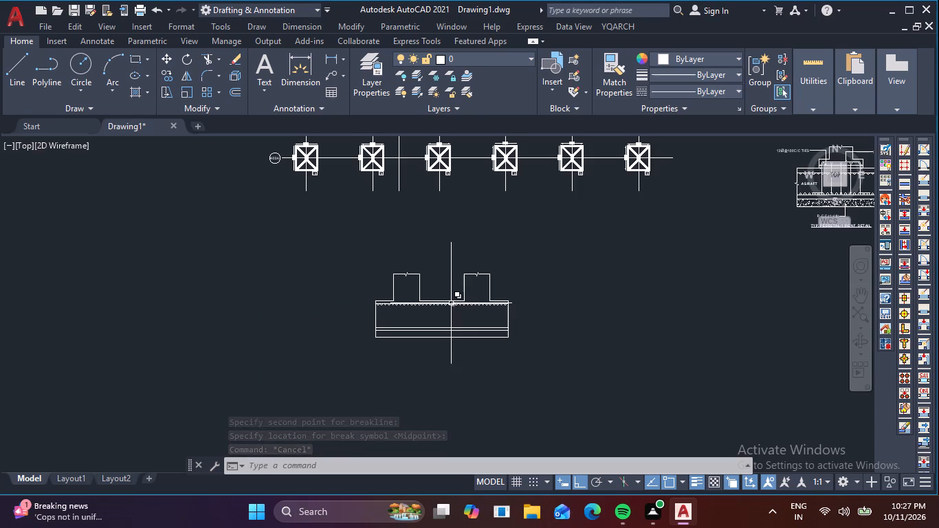
middle_drag(448, 315, 468, 257)
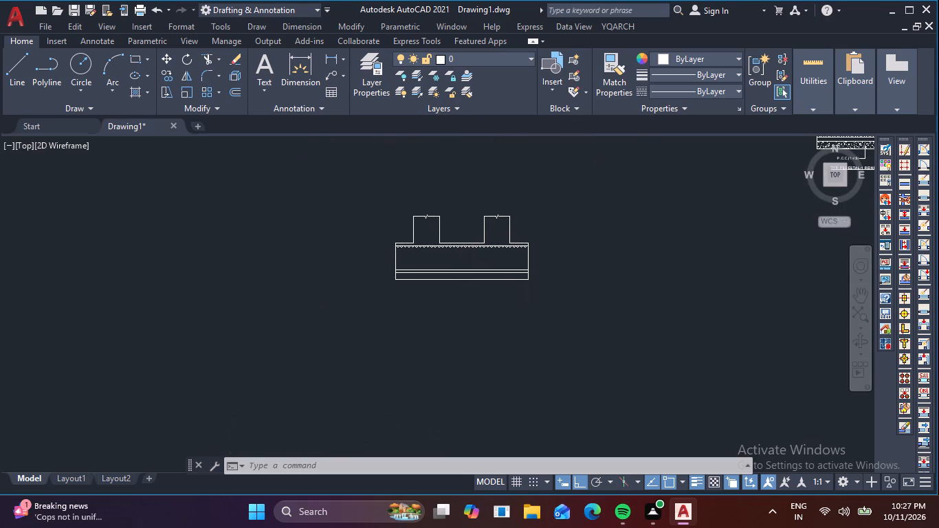
scroll(468, 258, down, 3)
middle_drag(513, 256, 502, 272)
scroll(502, 272, up, 1)
scroll(558, 236, up, 4)
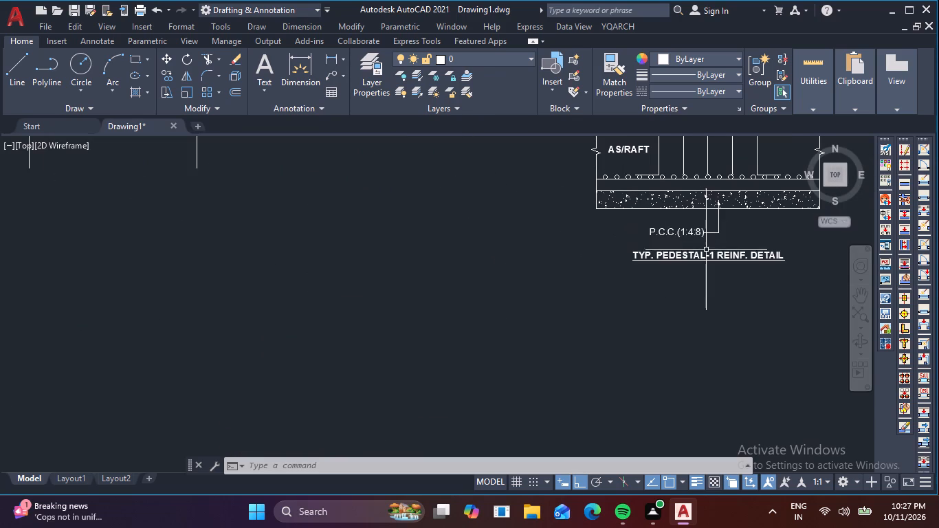
click(705, 256)
text(CO)
key(space)
click(705, 254)
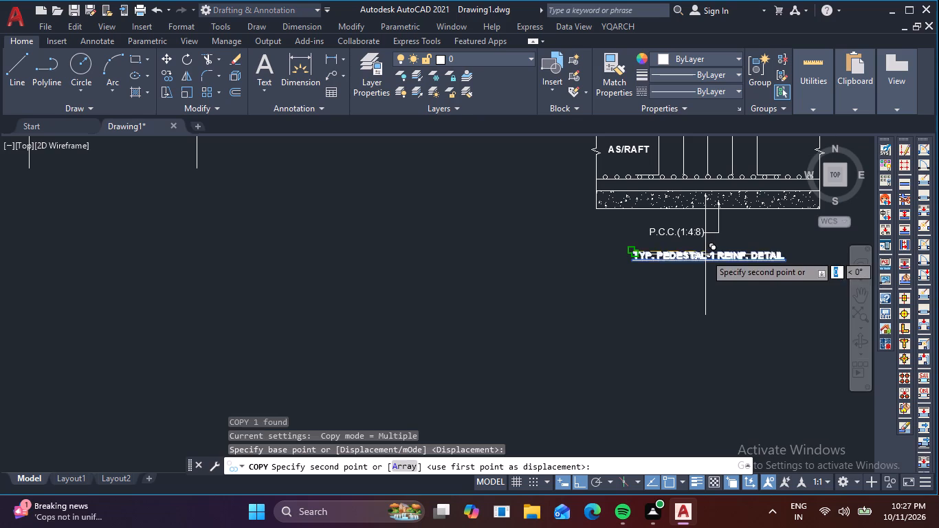
scroll(532, 340, down, 2)
middle_drag(518, 351, 640, 290)
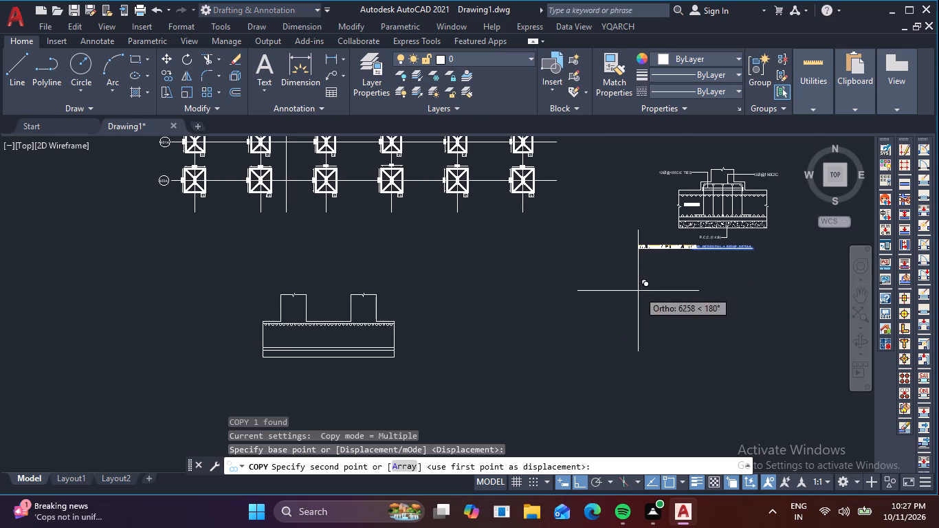
key(F8)
middle_drag(509, 379, 858, 228)
middle_drag(643, 269, 393, 390)
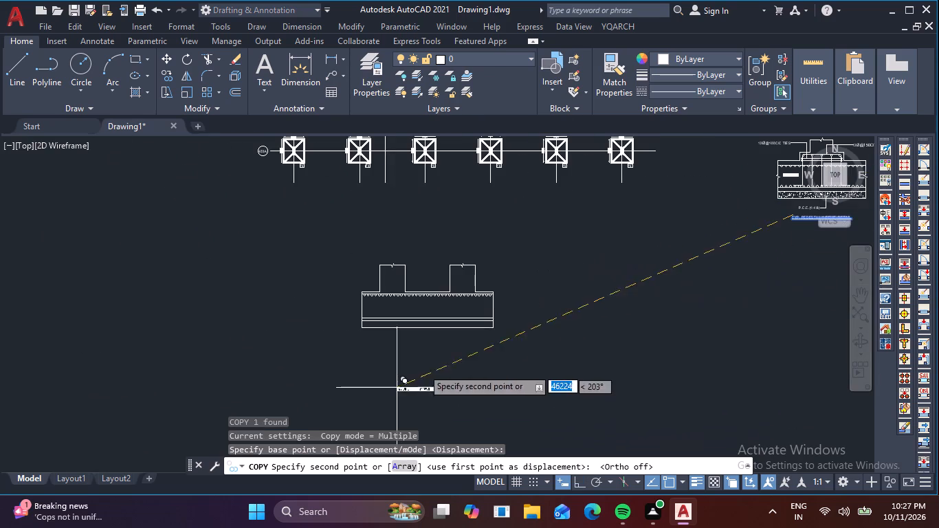
scroll(396, 345, up, 3)
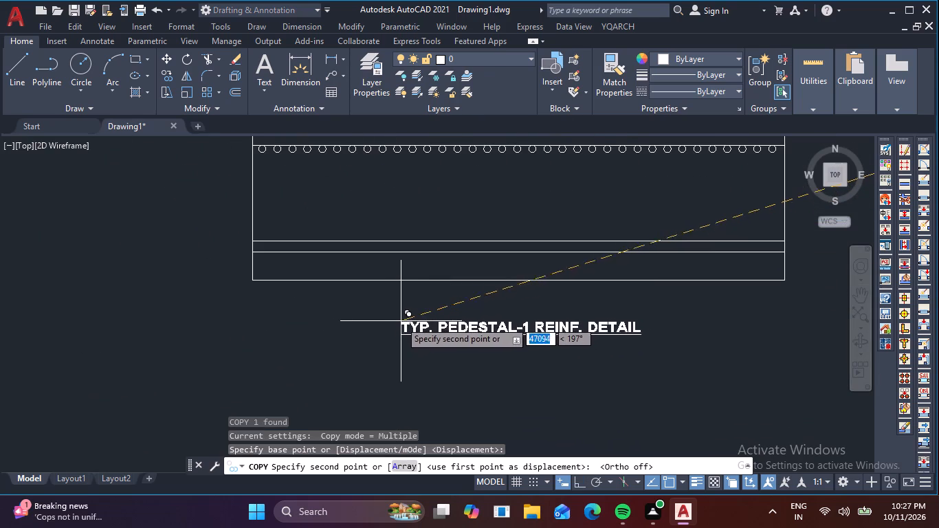
click(384, 318)
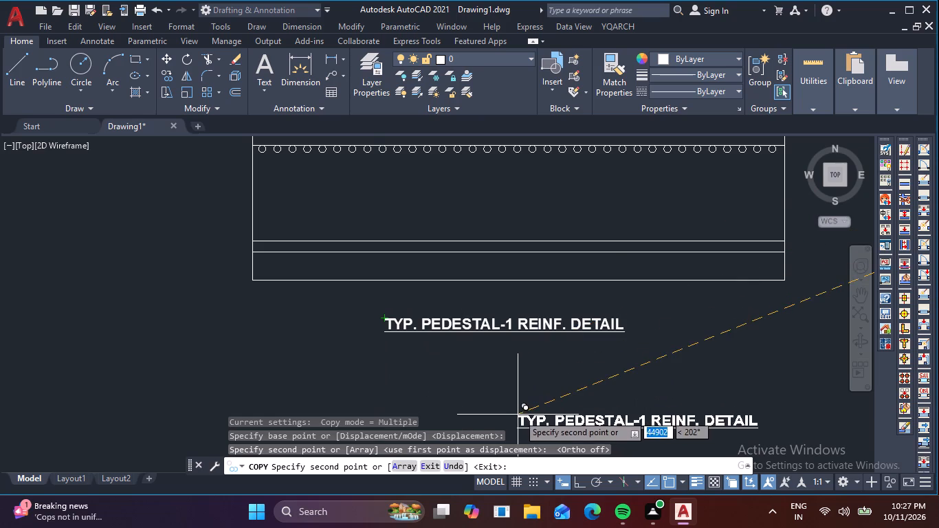
key(Escape)
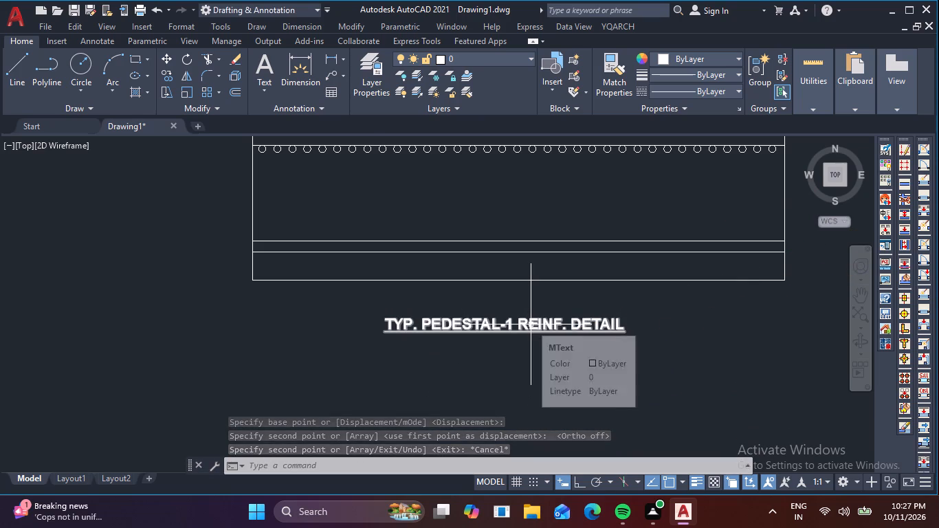
Change the copied title to read "TYP. PEDESTAL-2 REINF. DETAIL".
double_click(531, 324)
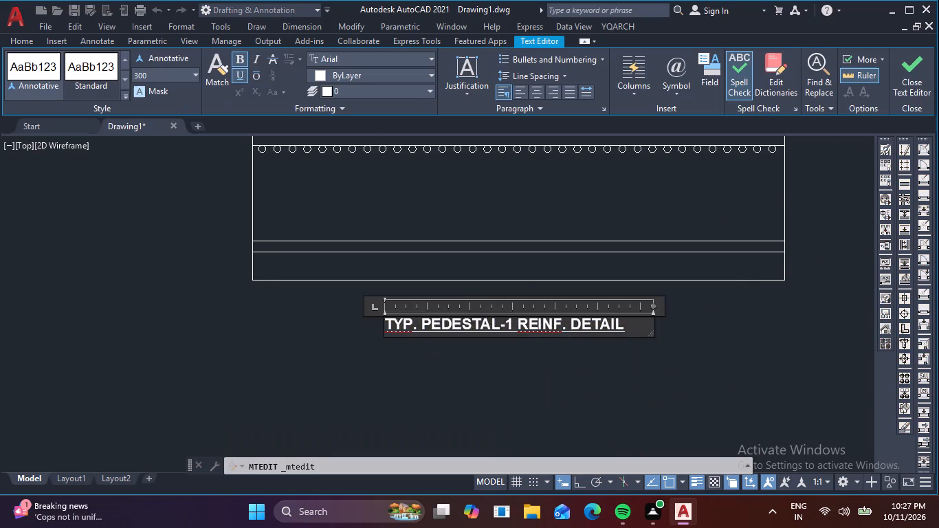
scroll(511, 327, up, 1)
click(511, 325)
key(BackSpace)
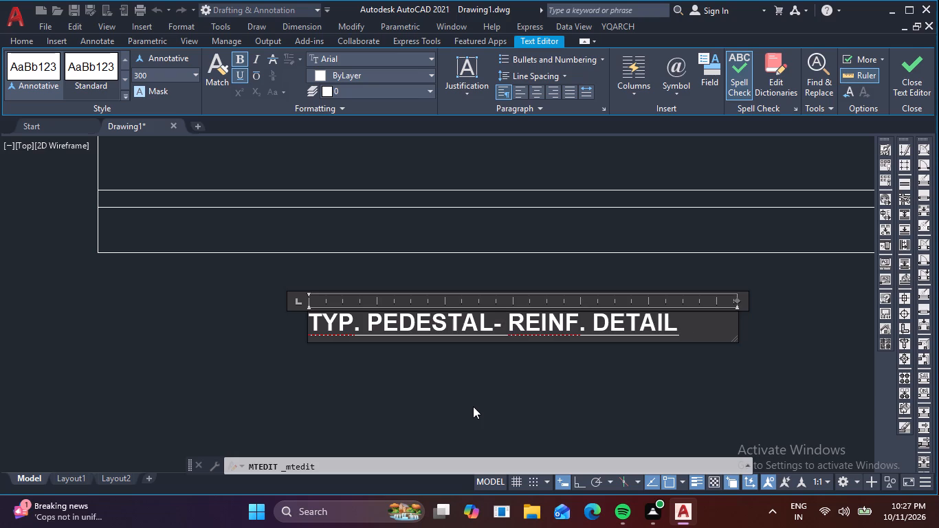
key(2)
click(445, 395)
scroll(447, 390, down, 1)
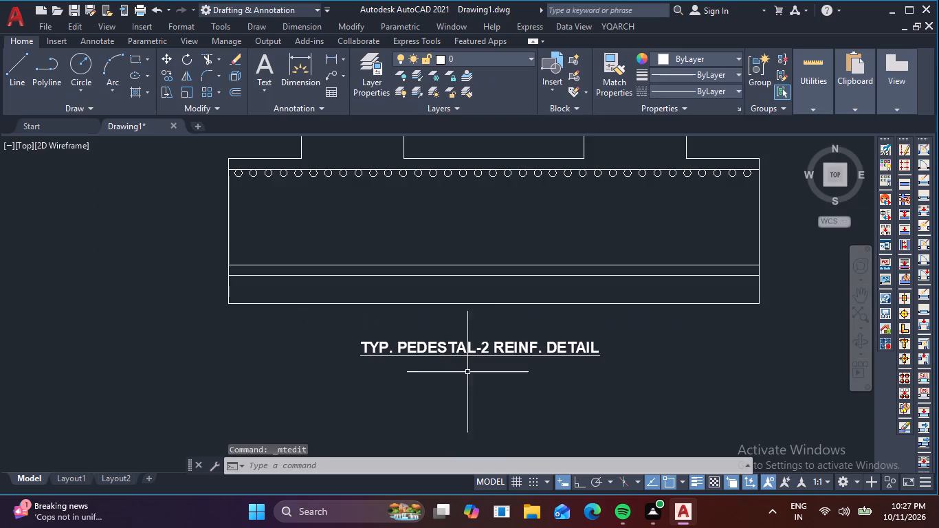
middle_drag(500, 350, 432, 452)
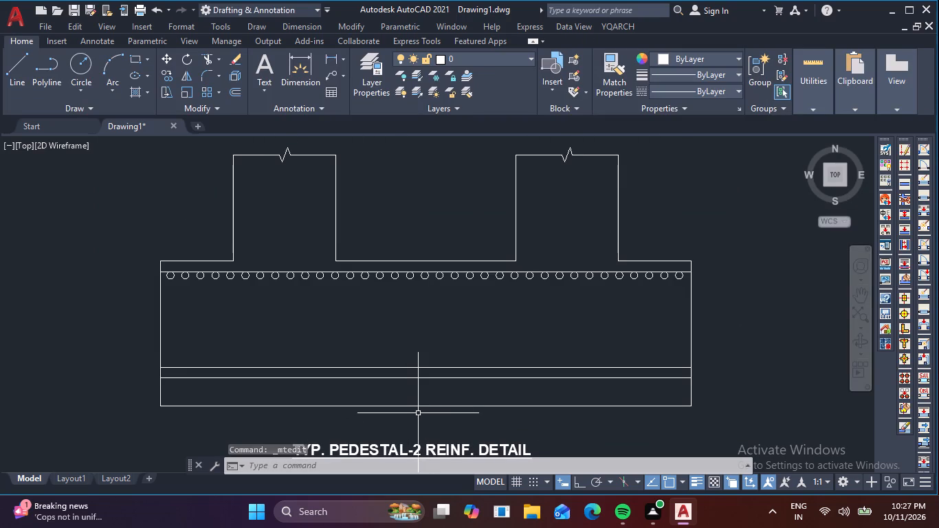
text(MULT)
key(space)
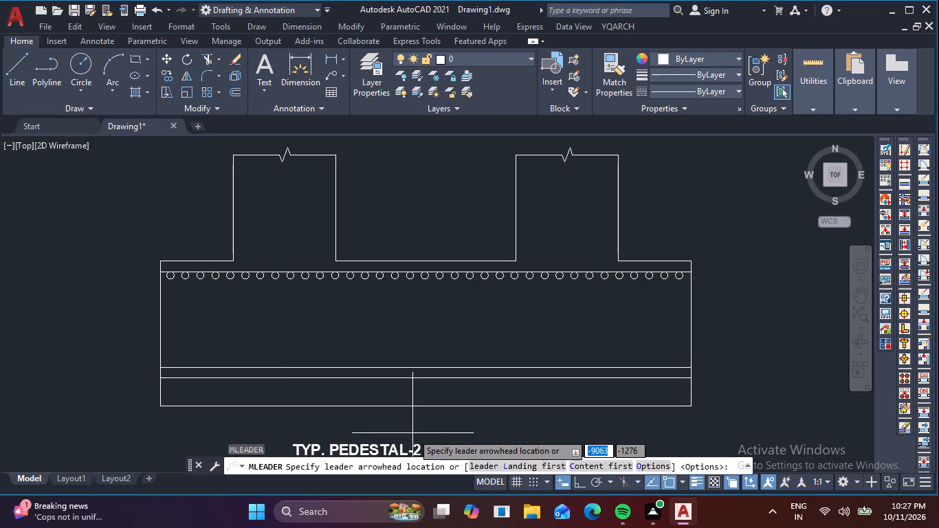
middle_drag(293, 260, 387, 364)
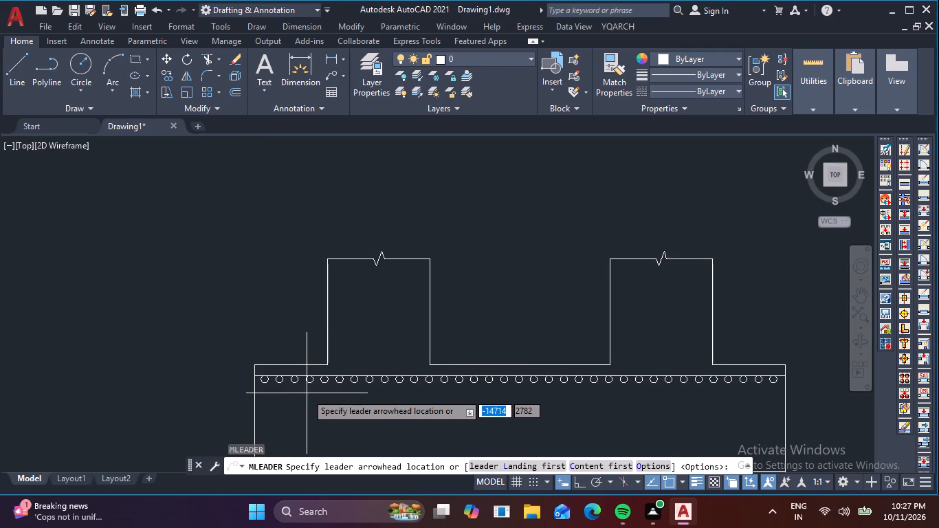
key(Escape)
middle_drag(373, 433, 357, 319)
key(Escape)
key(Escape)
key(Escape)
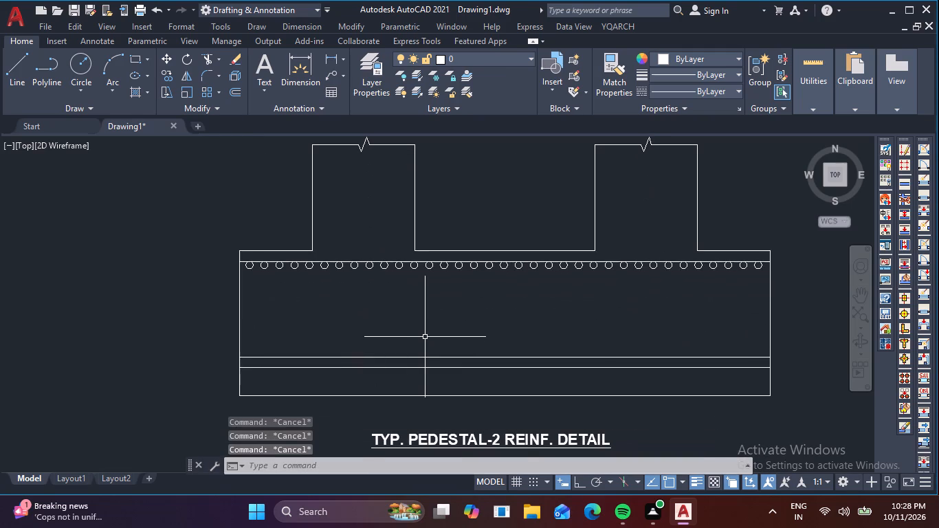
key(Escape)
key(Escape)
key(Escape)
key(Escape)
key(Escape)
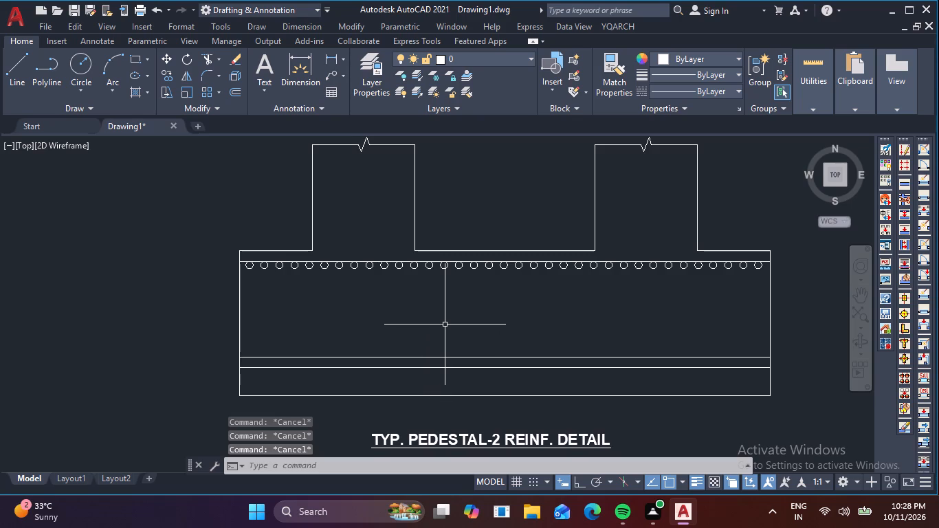
Delete both pedestals above the raft, including their side lines and break lines.
middle_drag(455, 307, 431, 379)
drag(452, 251, 406, 230)
click(180, 158)
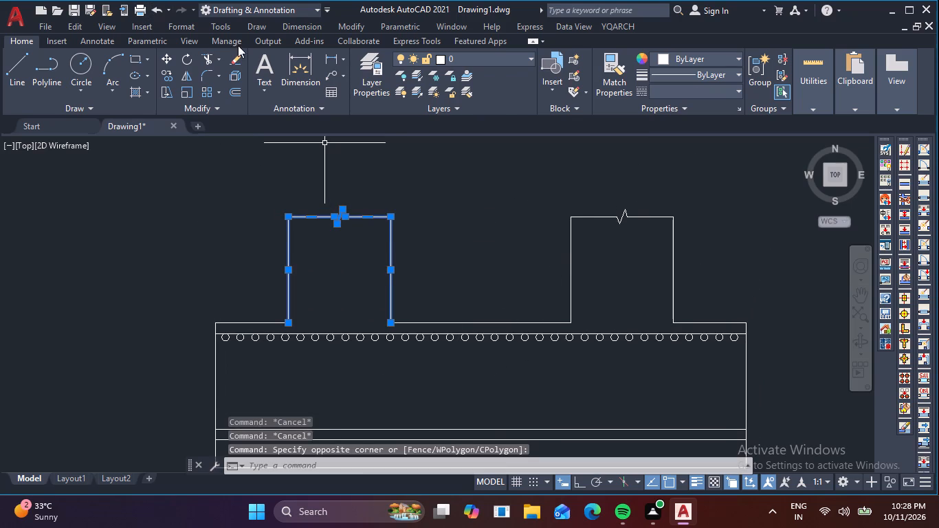
drag(689, 247, 654, 229)
click(500, 171)
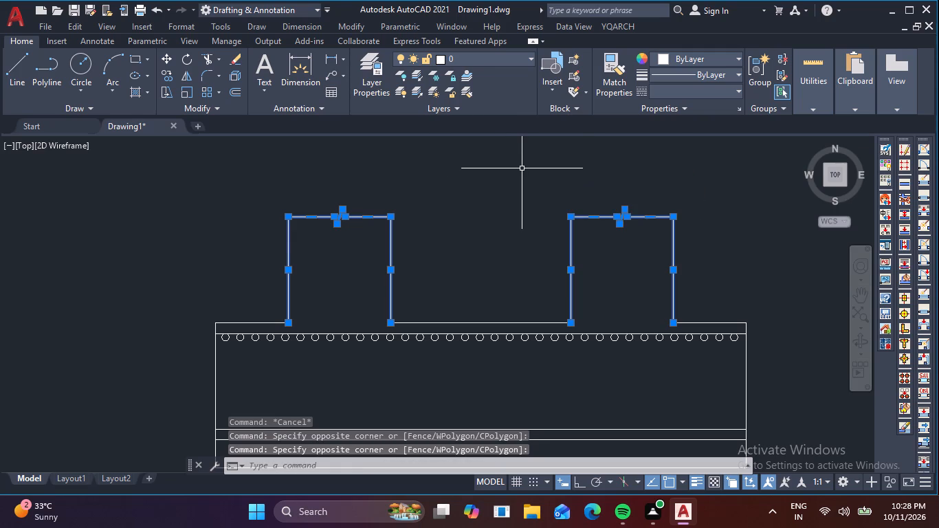
key(Delete)
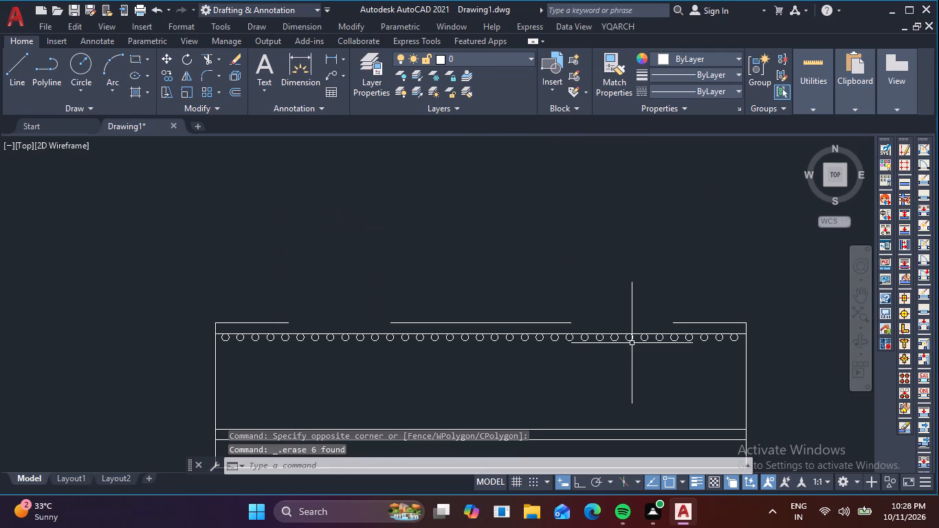
Close the two gaps in the raft's top edge with horizontal lines, each about 2900 units long.
key(l)
key(space)
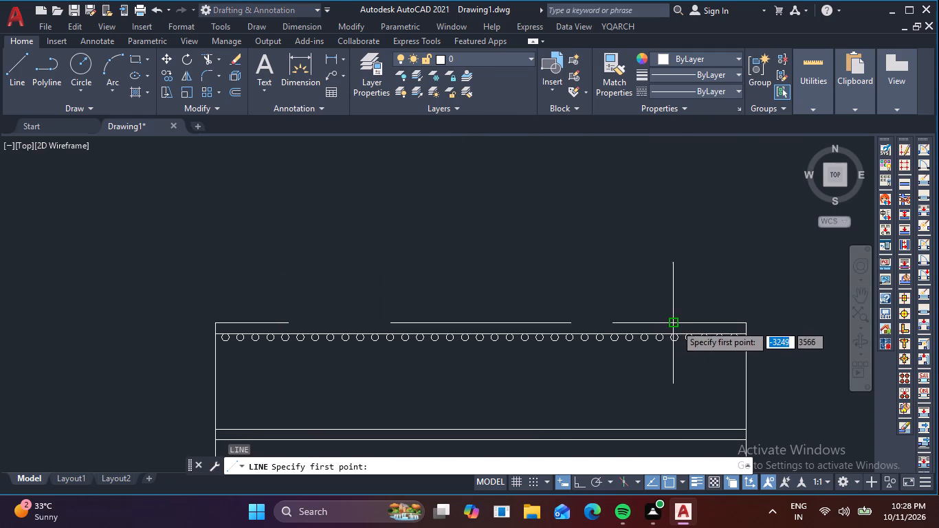
click(676, 324)
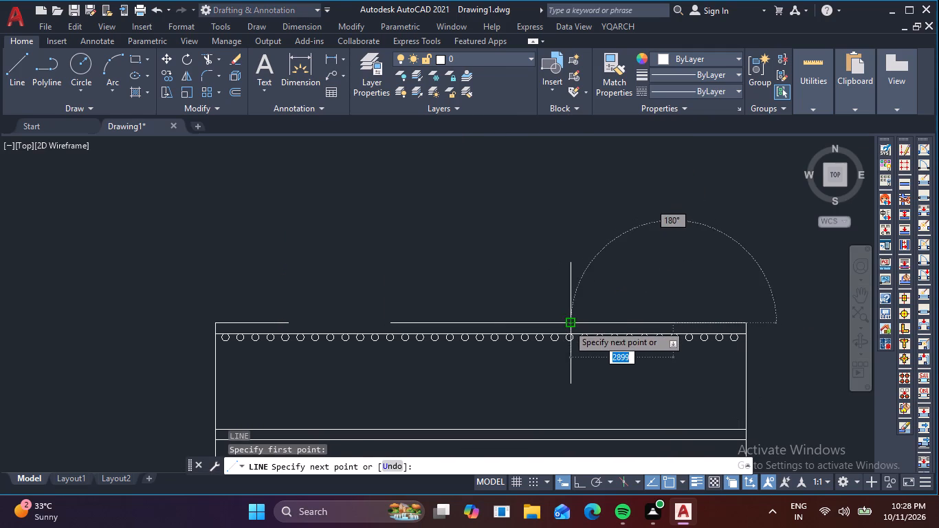
click(568, 324)
key(space)
key(space)
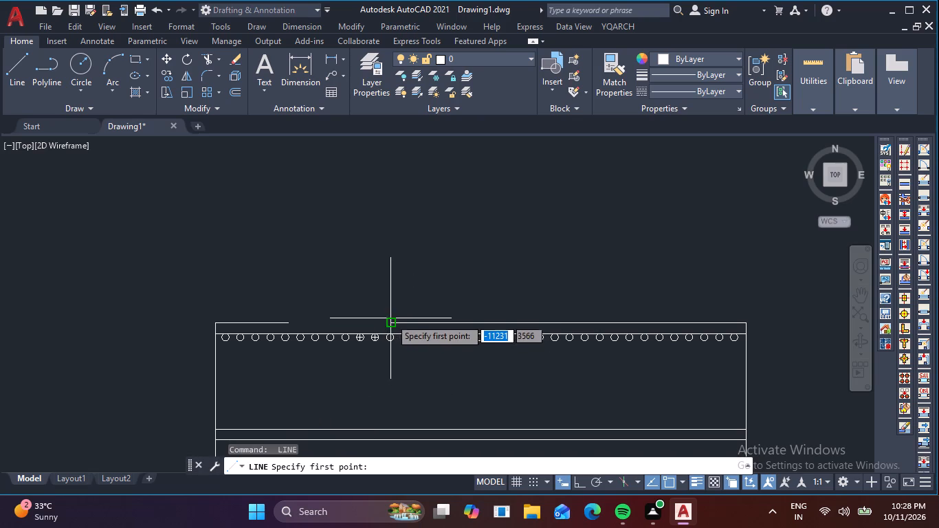
click(391, 322)
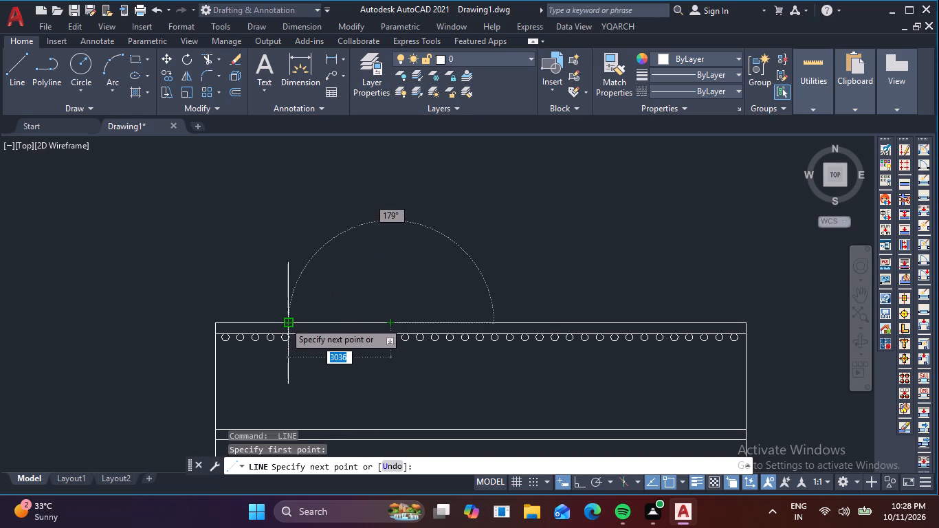
click(289, 322)
key(space)
key(Escape)
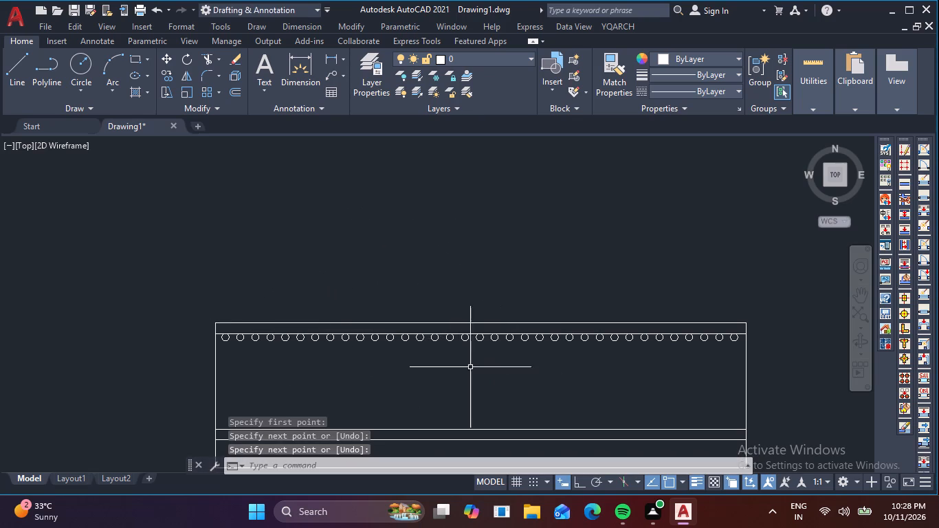
Join the collinear segments along the raft's top edge into a single line.
click(714, 327)
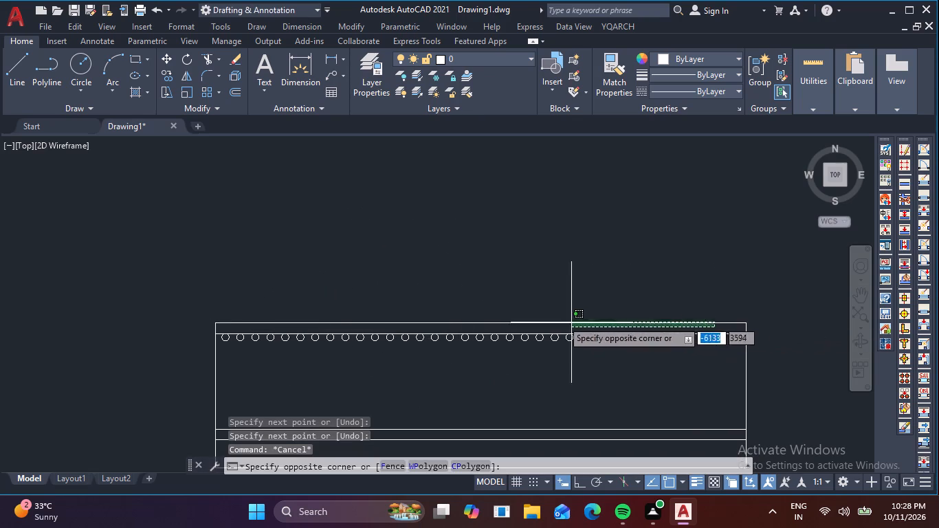
click(271, 276)
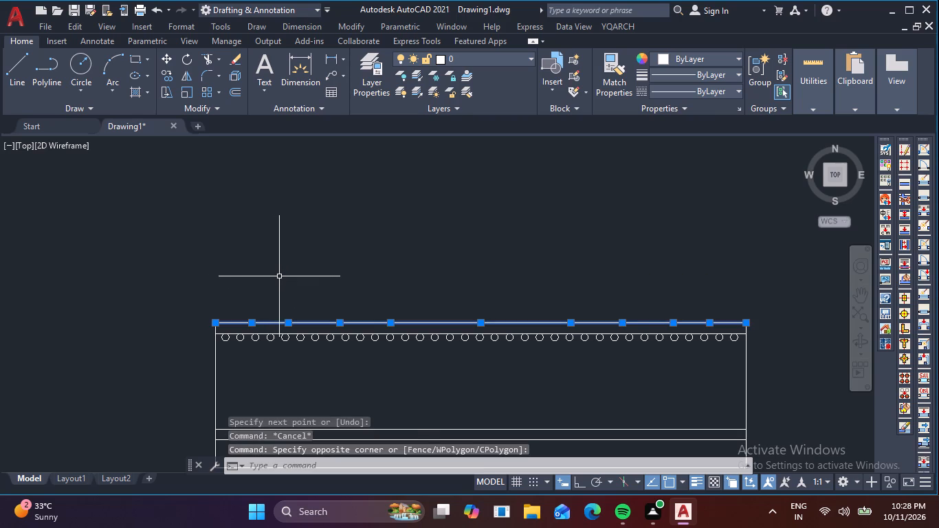
key(j)
key(space)
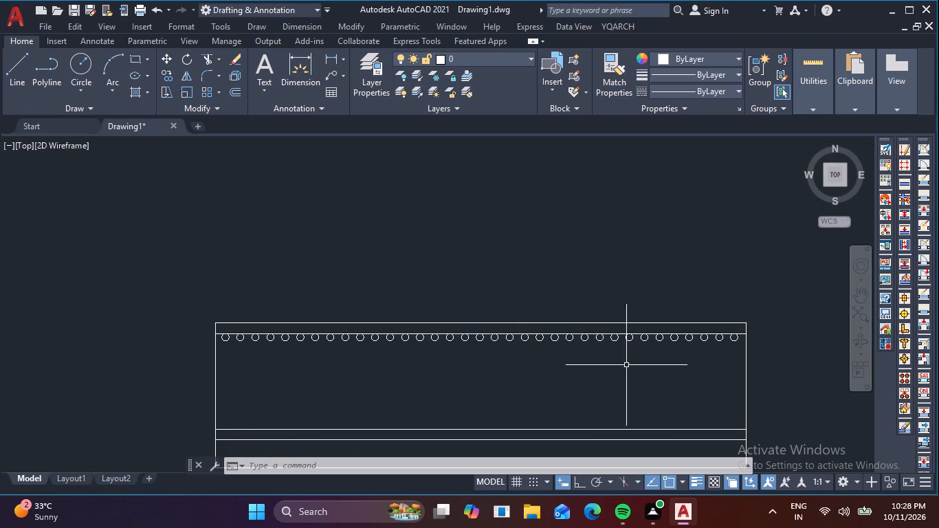
Draw half of a raised step: an 800-unit vertical up from near the top edge's right end, then a horizontal to the raft's centreline.
middle_drag(700, 338, 652, 381)
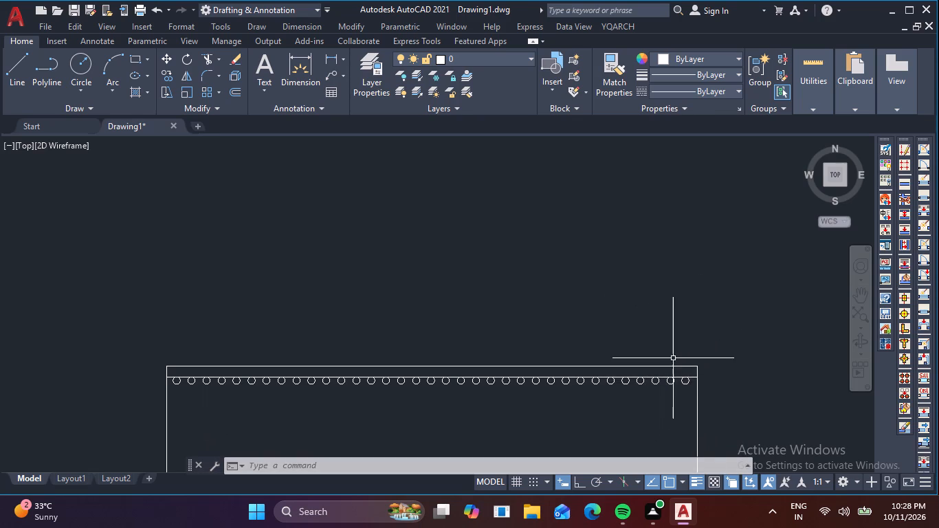
key(l)
key(space)
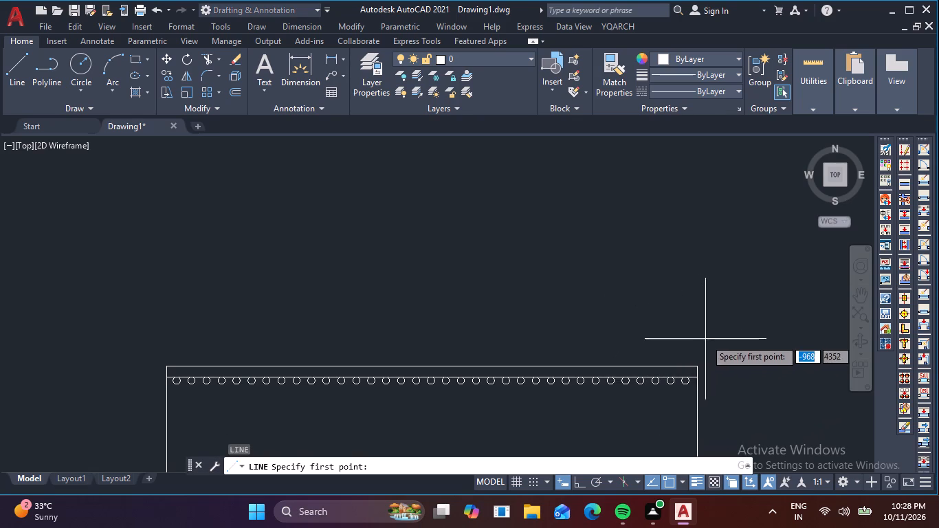
click(659, 366)
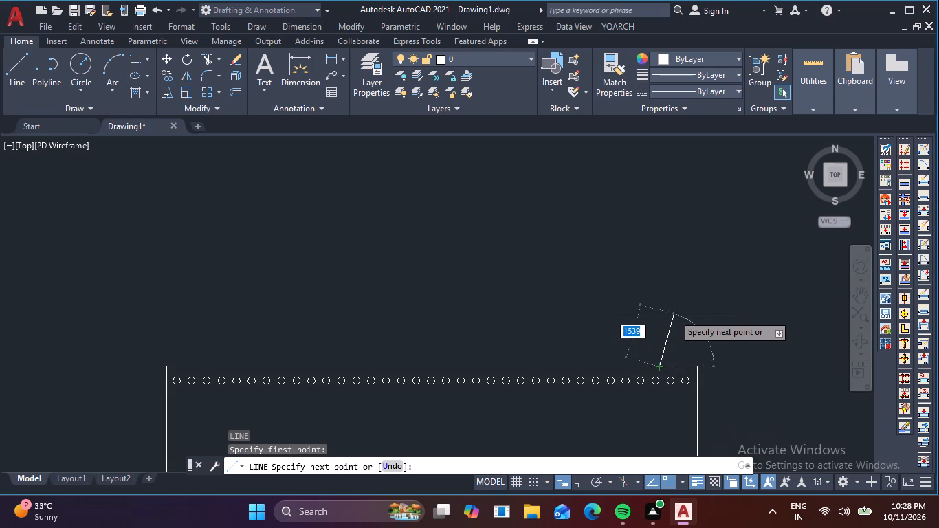
key(F8)
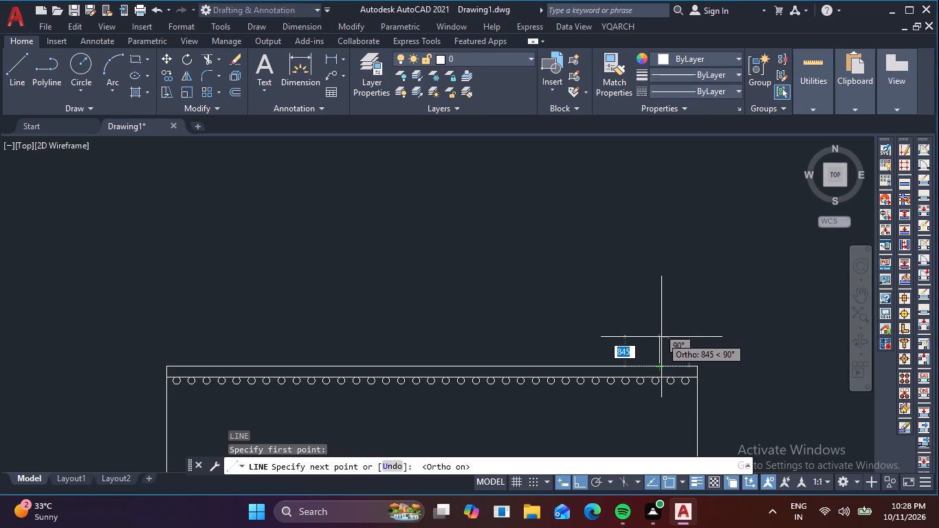
key(8)
text(00)
key(Return)
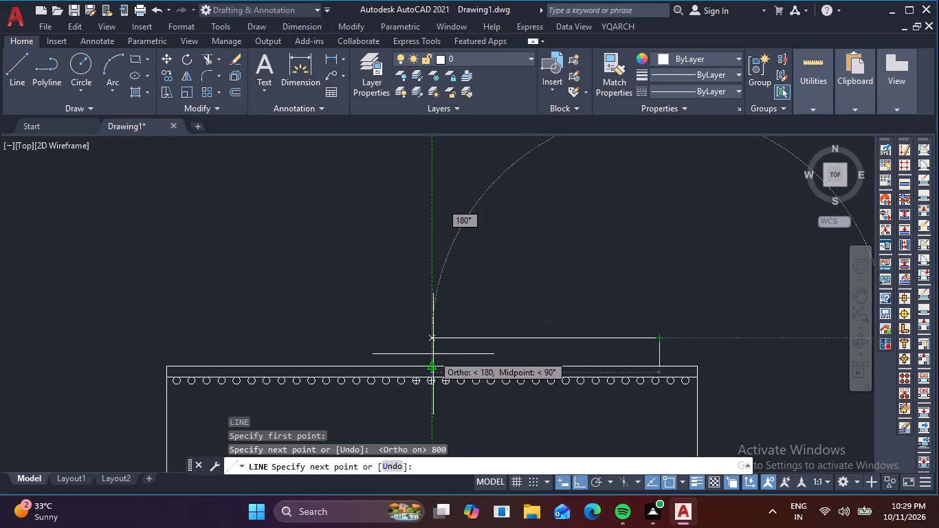
click(434, 337)
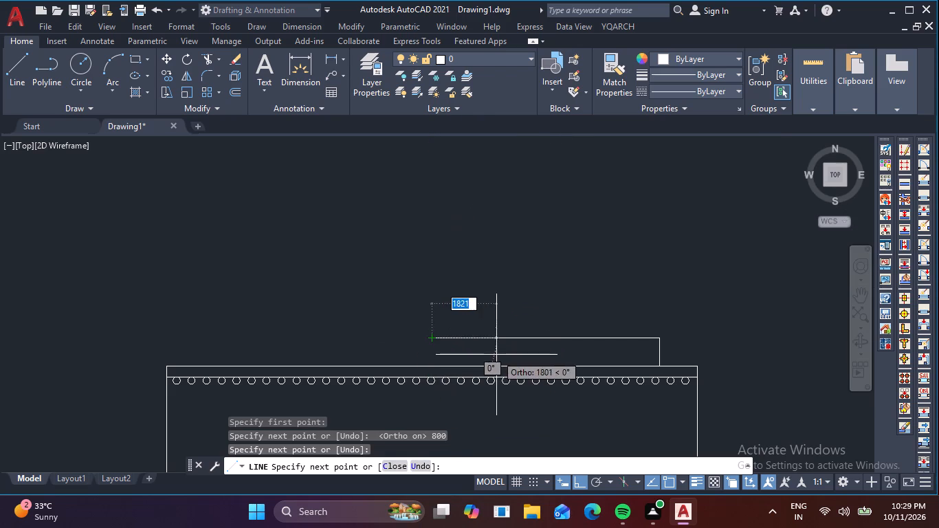
key(Escape)
Mirror the two half-step lines about the raft's vertical centreline, keeping the originals.
drag(689, 352, 682, 351)
click(631, 318)
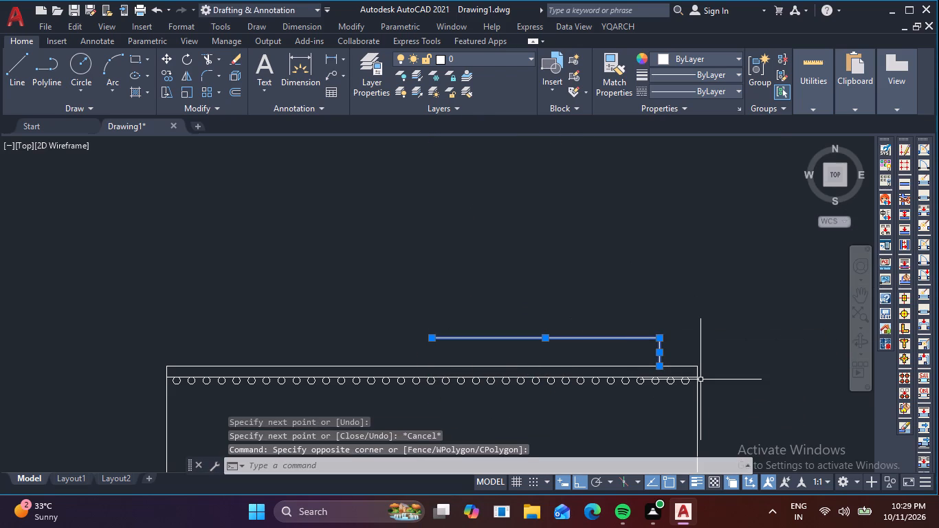
text(MI)
key(space)
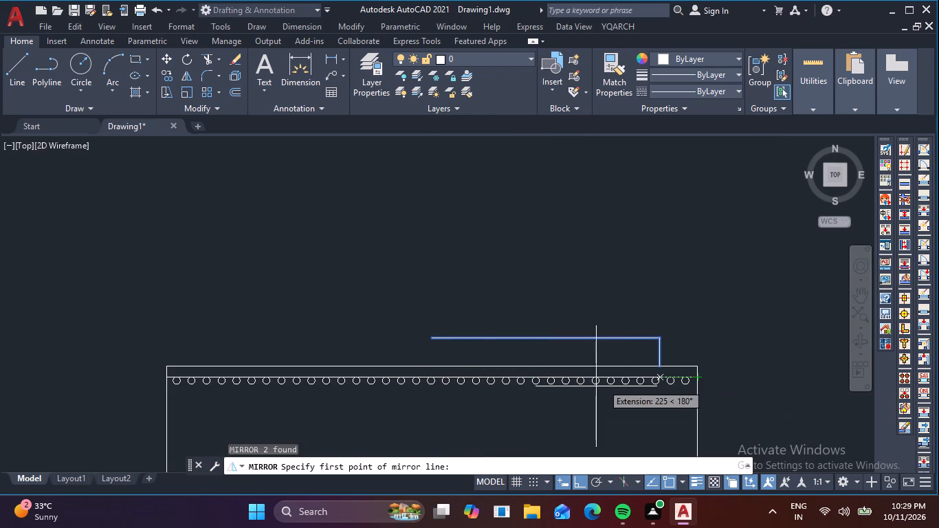
click(429, 368)
click(437, 250)
key(space)
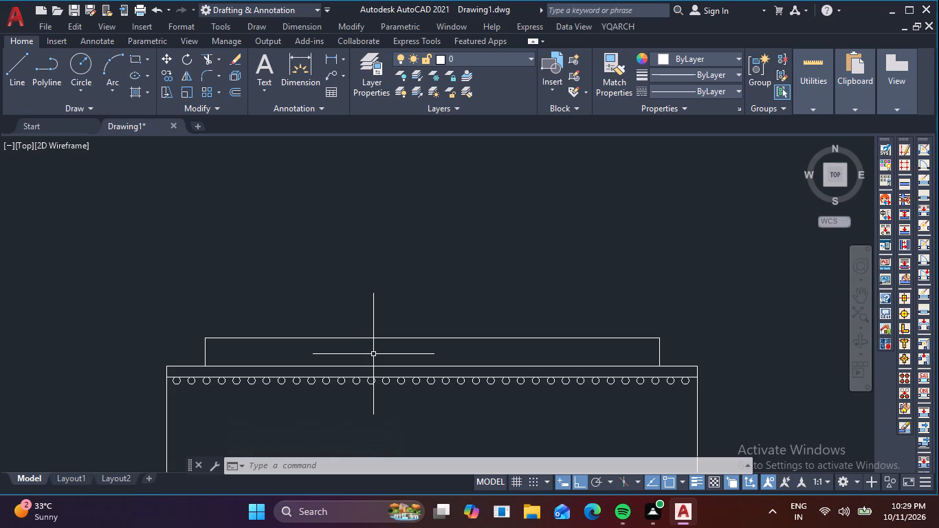
Trim the raft's top edge between the two sides of the raised step.
text(TR)
key(space)
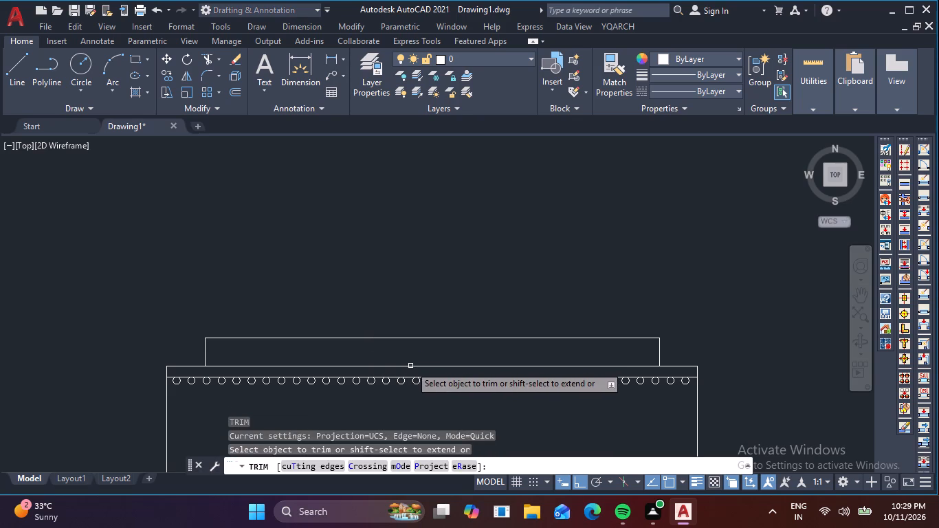
click(414, 365)
key(Escape)
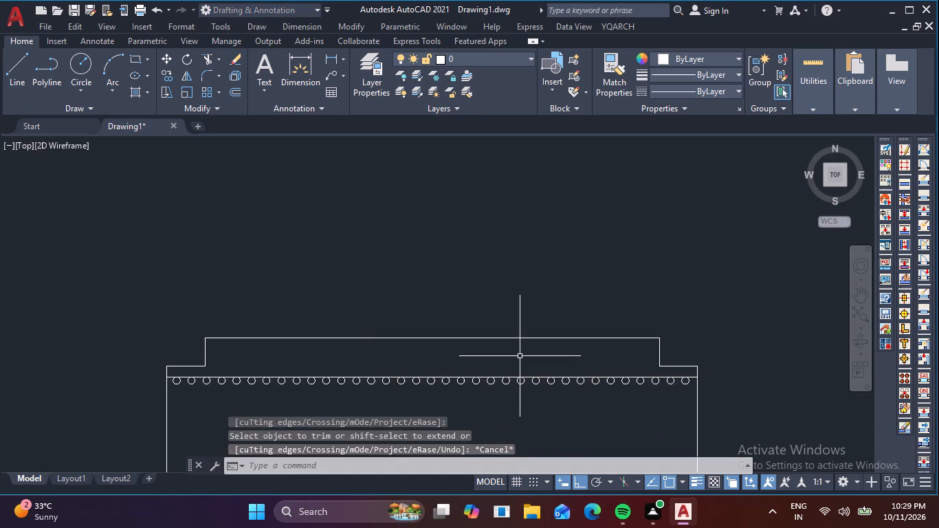
key(Escape)
key(Escape)
key(Escape)
key(Escape)
key(Escape)
key(Escape)
key(Escape)
key(Escape)
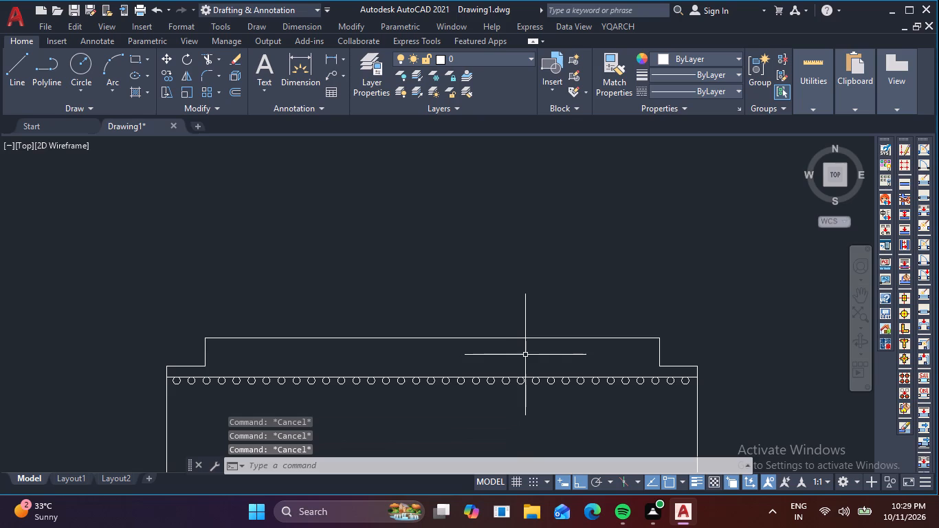
key(Escape)
key(Escape)
key(Escape)
key(Escape)
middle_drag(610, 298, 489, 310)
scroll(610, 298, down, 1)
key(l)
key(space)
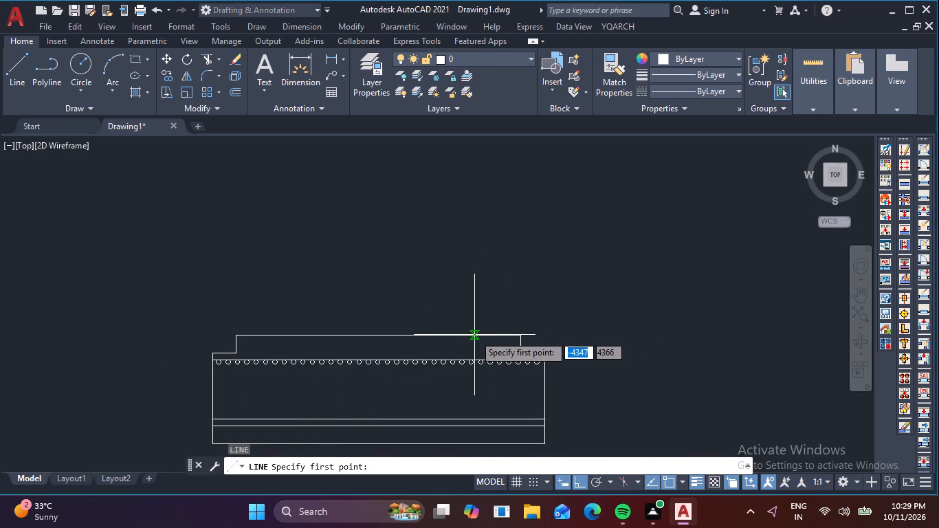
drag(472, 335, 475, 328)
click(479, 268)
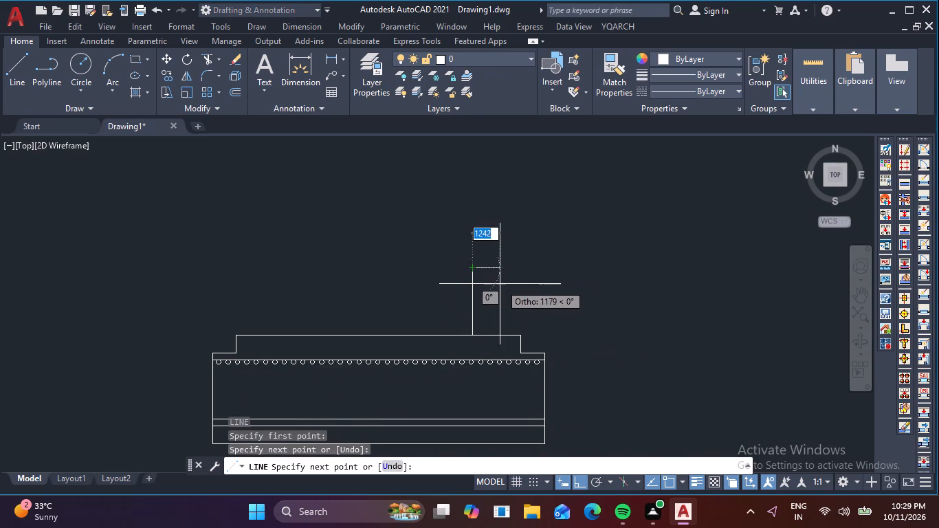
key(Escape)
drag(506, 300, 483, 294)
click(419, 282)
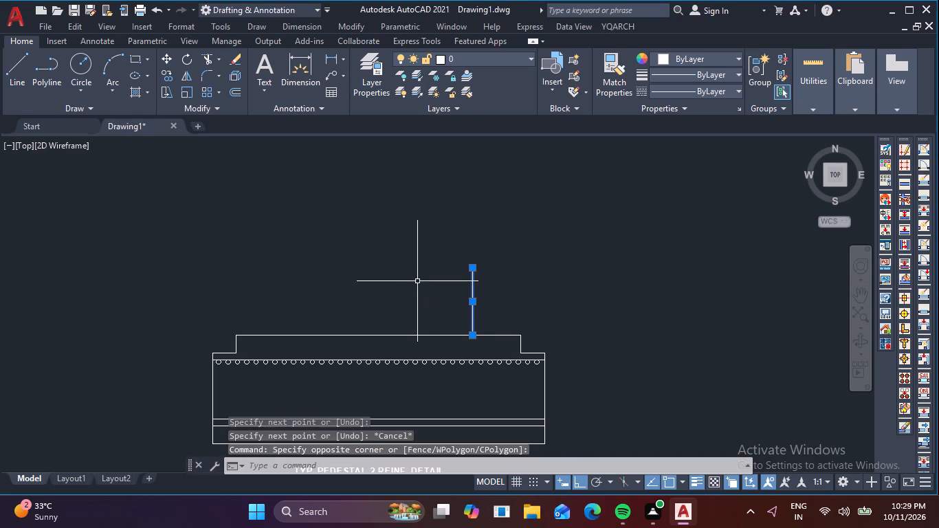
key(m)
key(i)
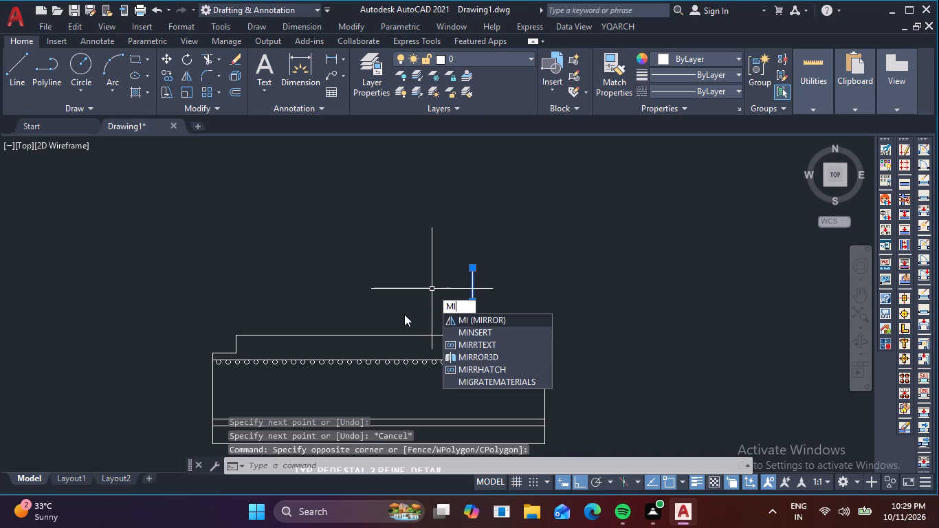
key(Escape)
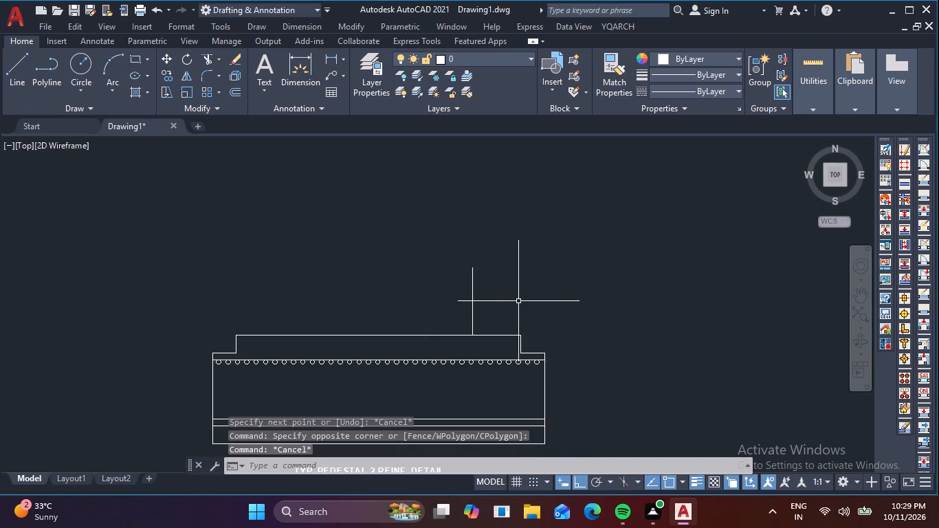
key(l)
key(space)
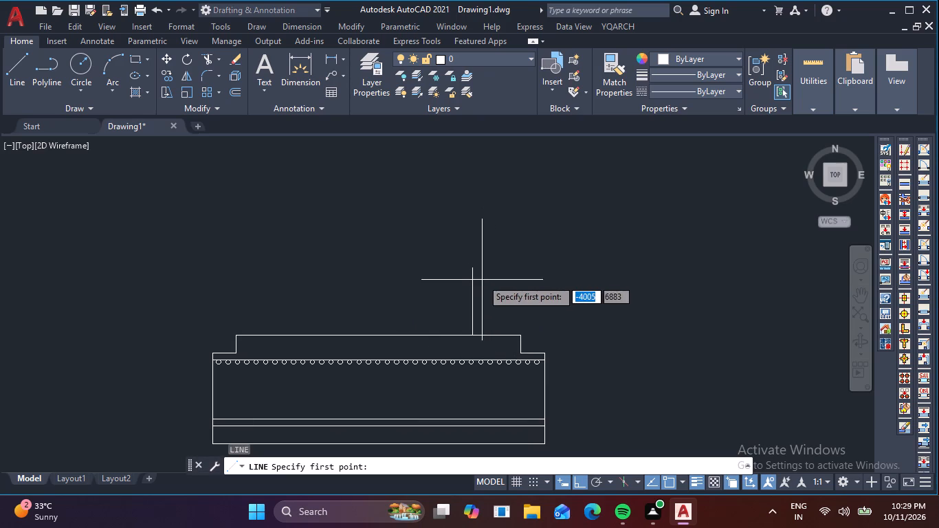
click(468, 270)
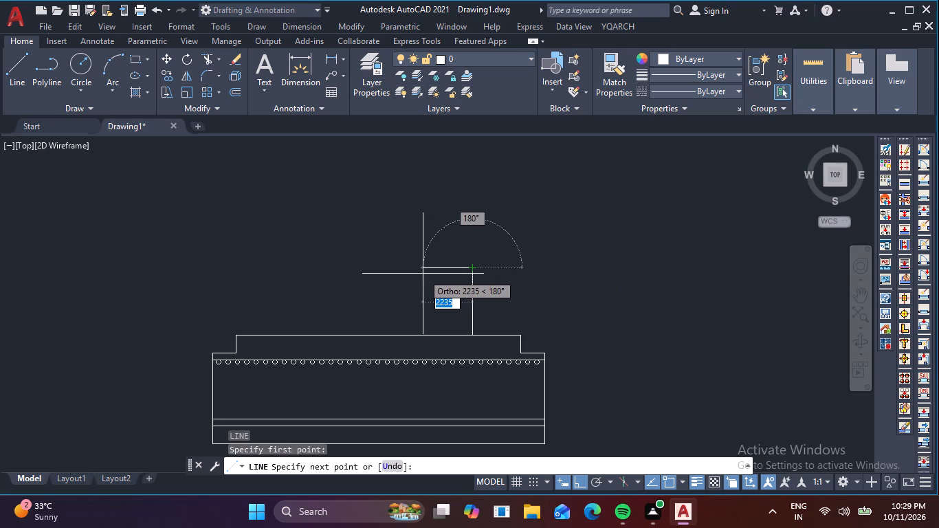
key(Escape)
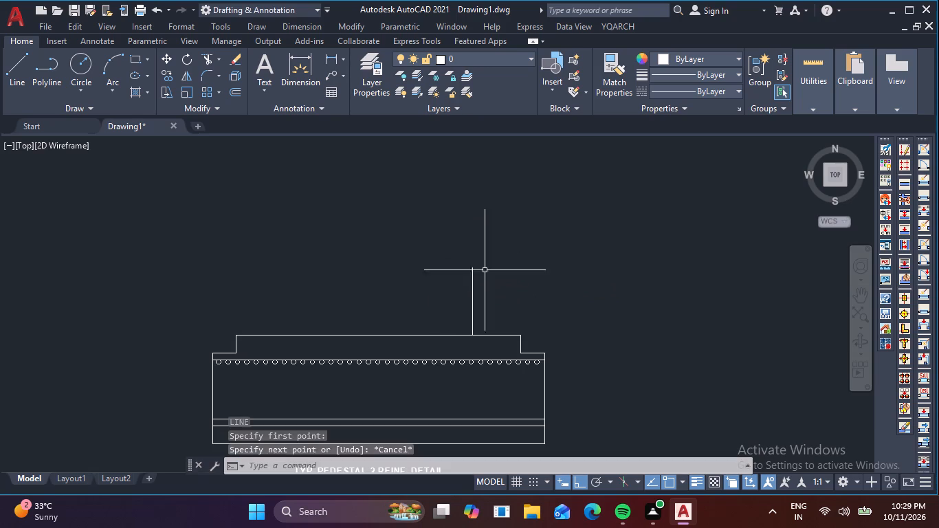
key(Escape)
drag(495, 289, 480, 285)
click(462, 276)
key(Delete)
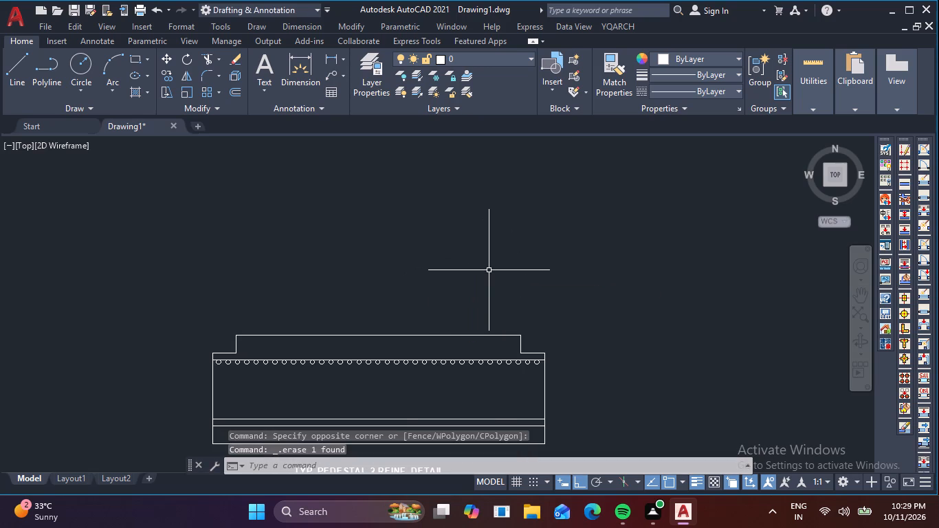
Draw a three-sided pedestal outline about 3630 units high on the raised step, near its right end.
key(l)
key(space)
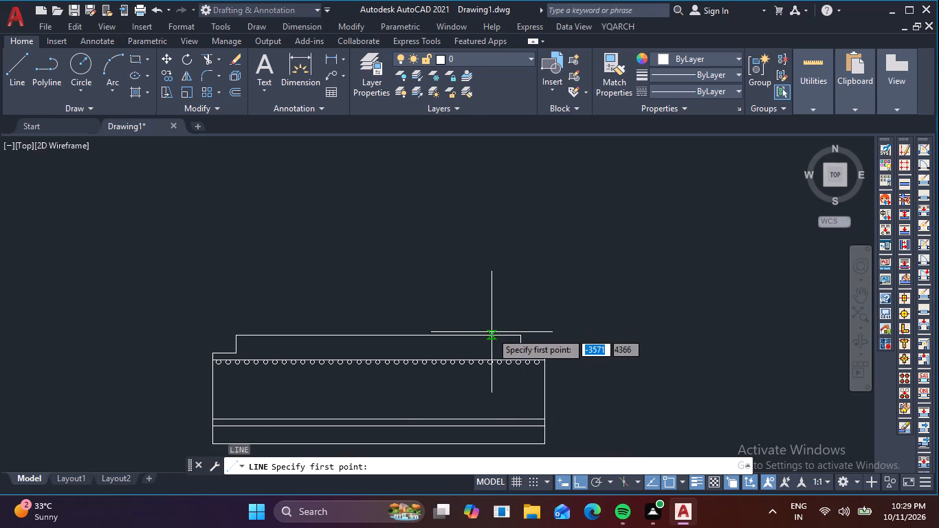
click(495, 337)
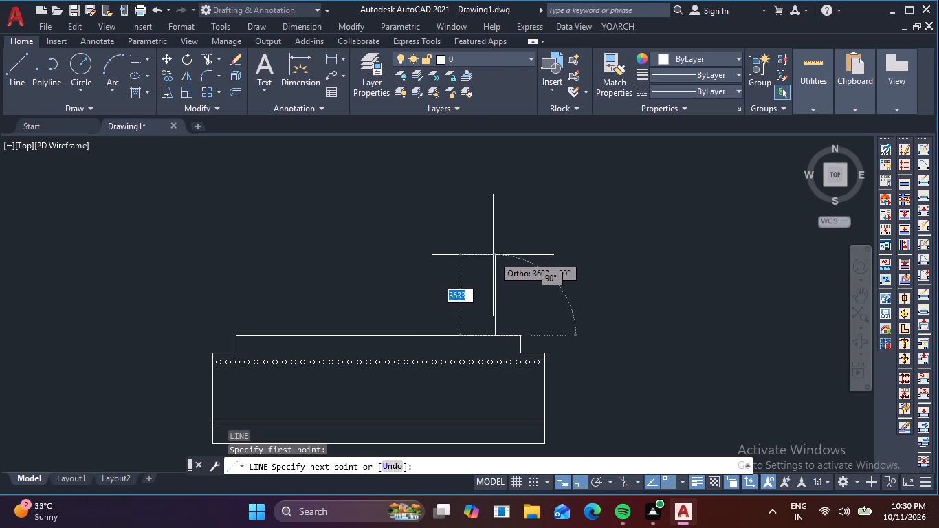
click(493, 255)
click(441, 261)
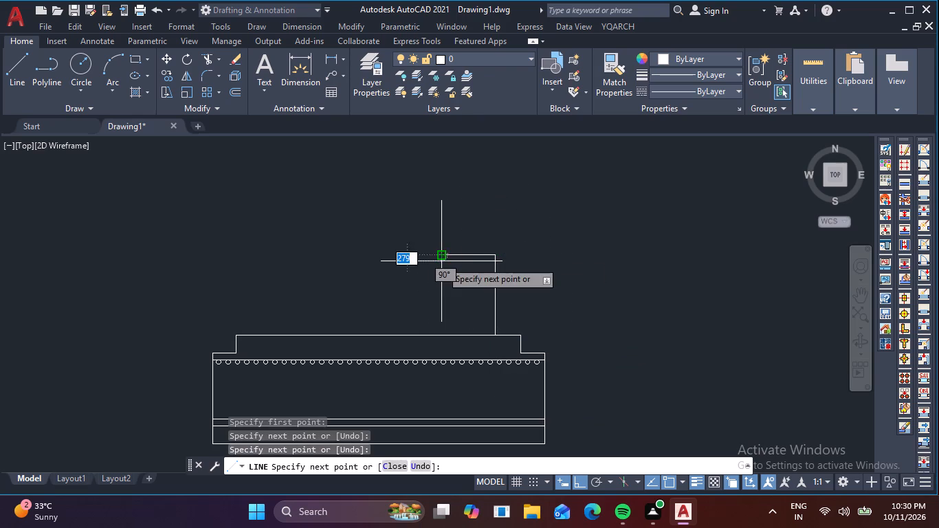
click(438, 335)
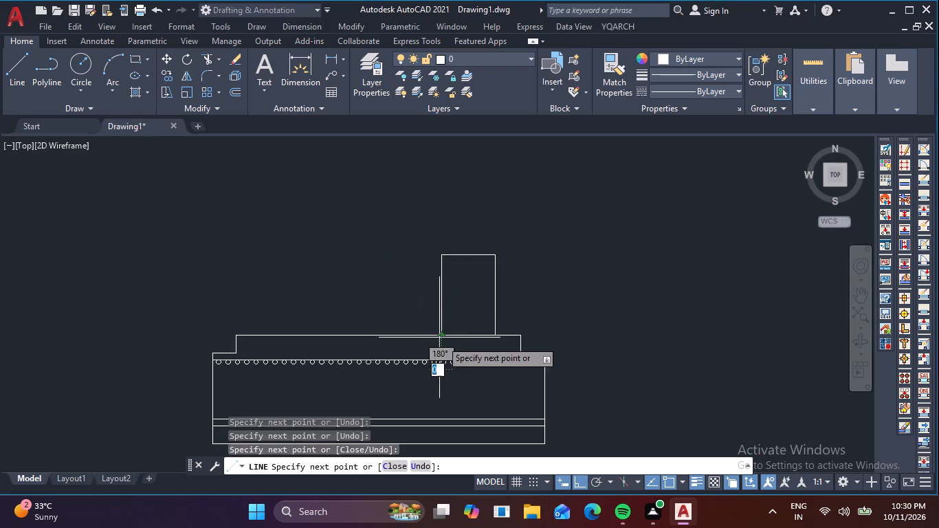
key(Escape)
Mirror the pedestal outline about the raised step's vertical centreline, keeping the original.
drag(566, 284, 542, 280)
click(336, 233)
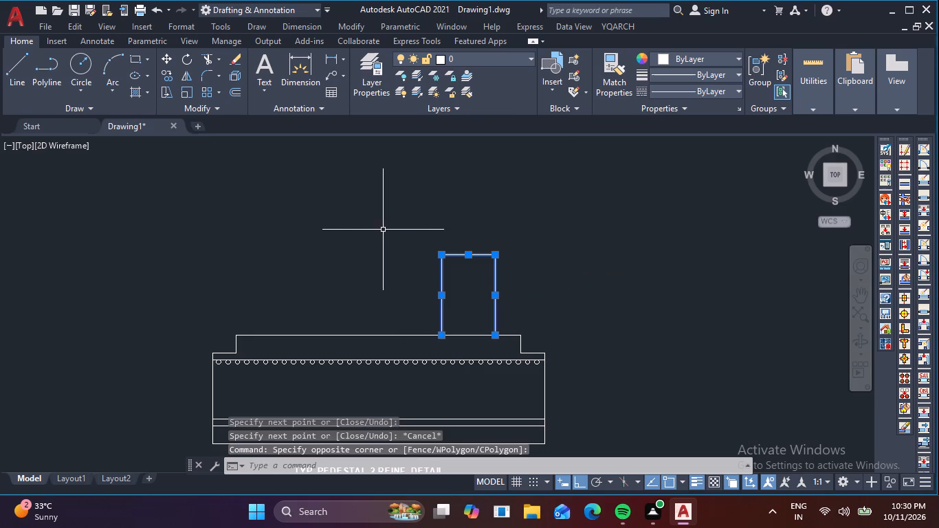
key(m)
key(i)
key(space)
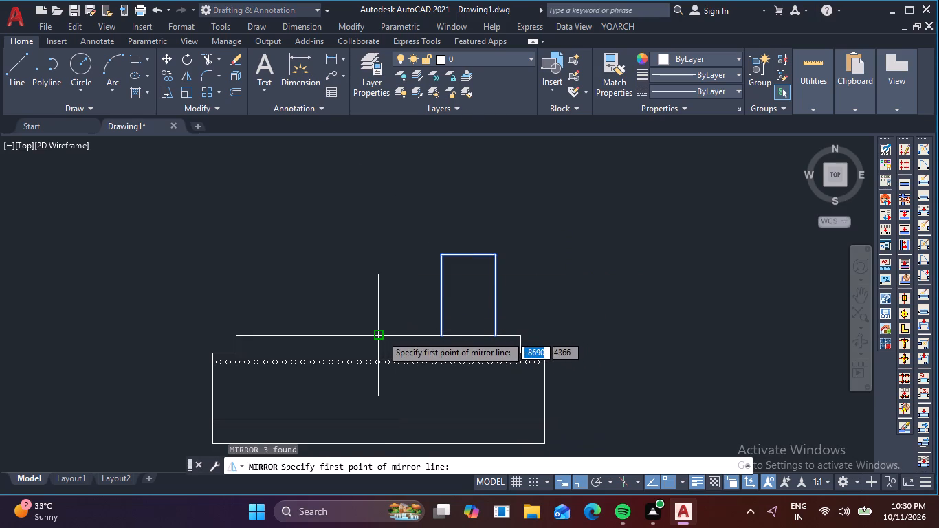
click(382, 335)
click(386, 207)
key(space)
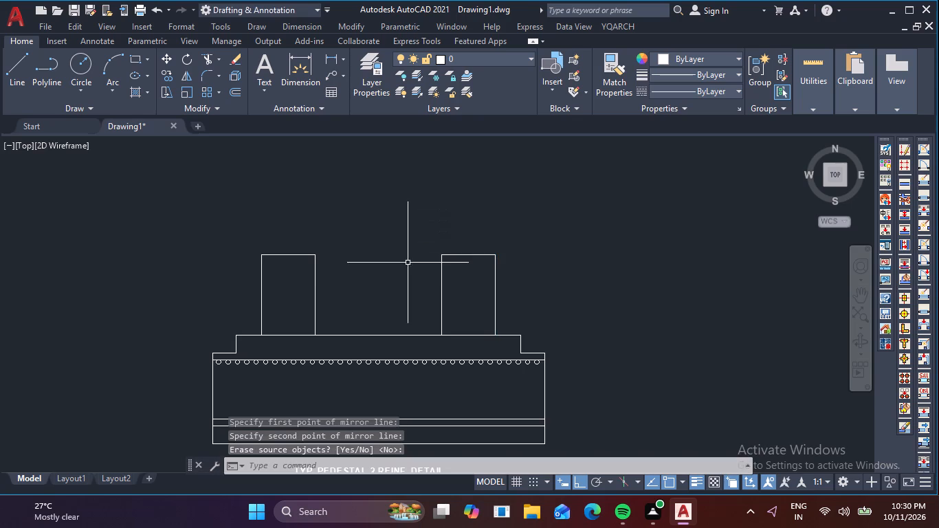
Delete the horizontal top lines of both pedestals, leaving their sides open.
click(366, 286)
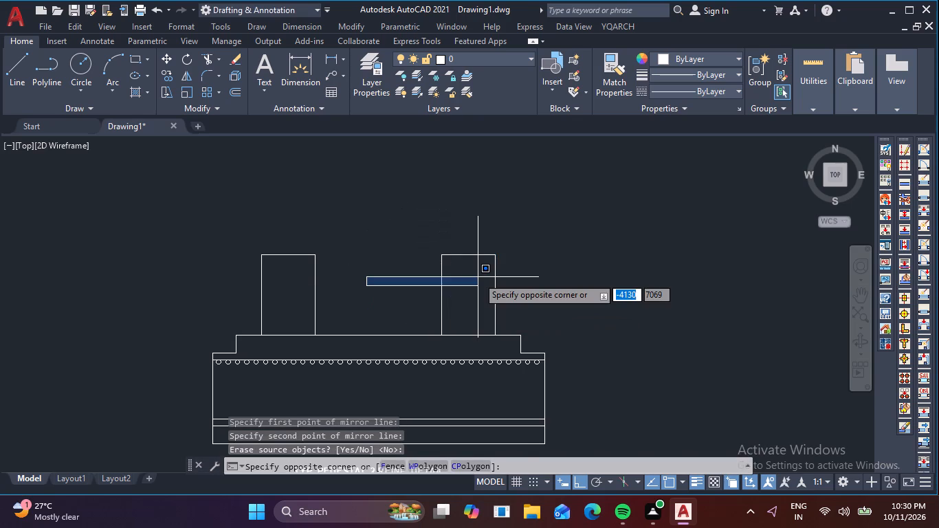
click(402, 281)
drag(472, 268, 469, 261)
click(450, 237)
click(298, 270)
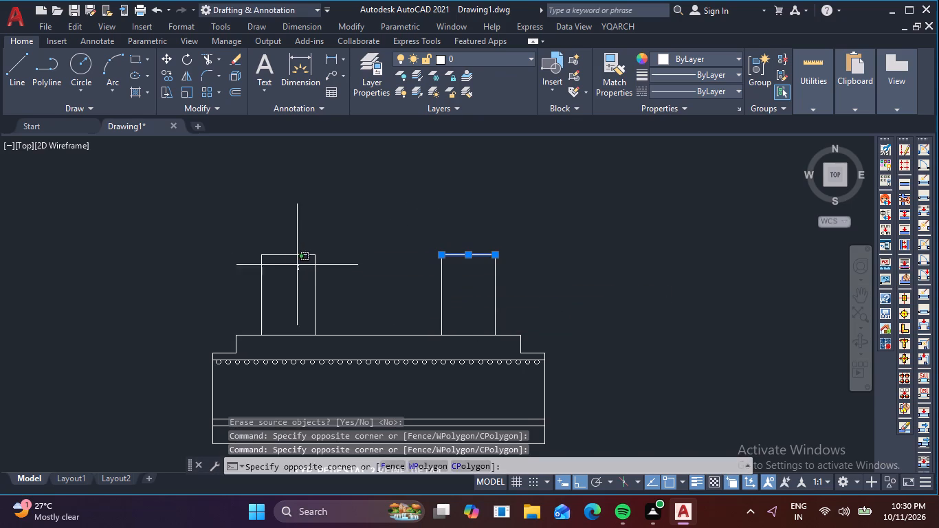
click(282, 234)
key(Delete)
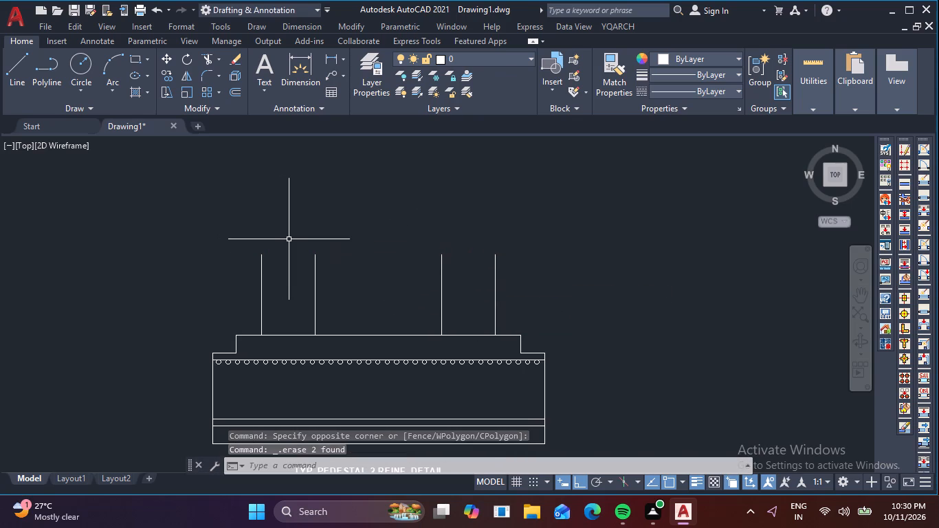
Add a break line across the open top of the right pedestal, with the break symbol at its midpoint.
key(b)
text(RE)
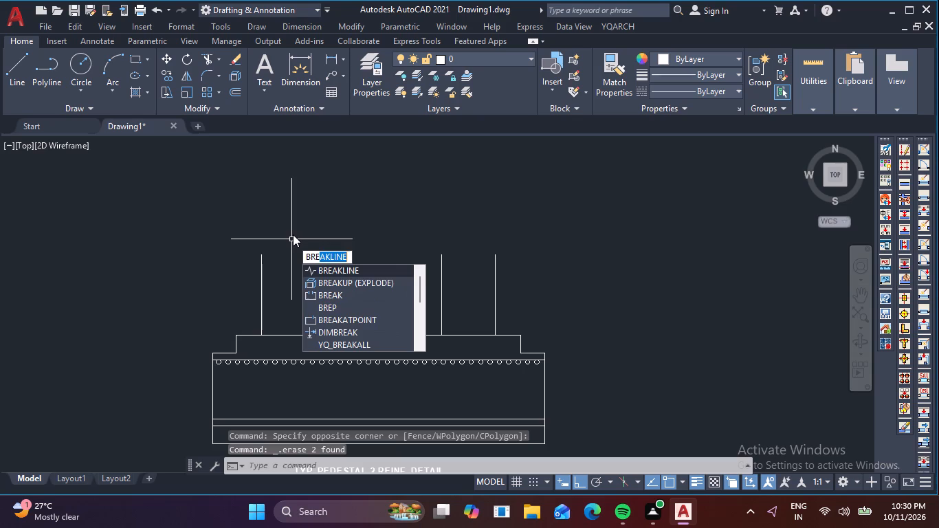
key(a)
key(space)
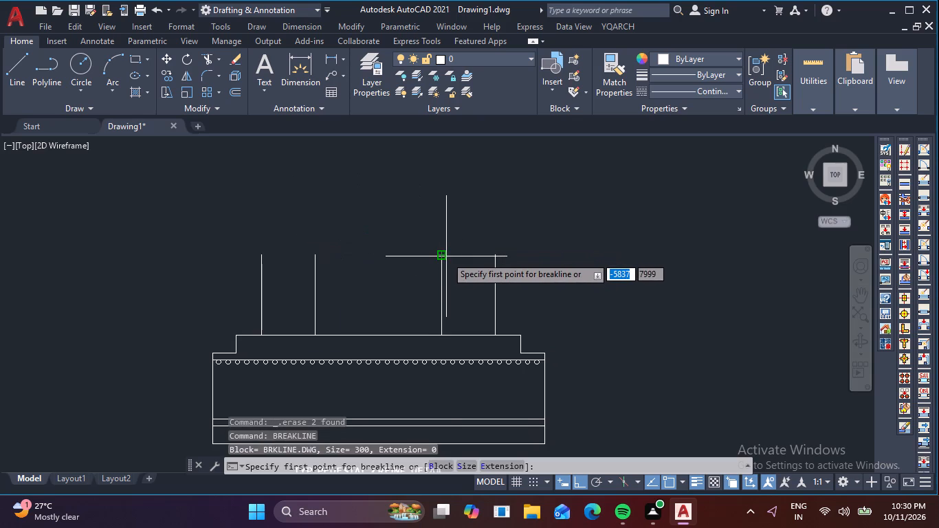
click(443, 255)
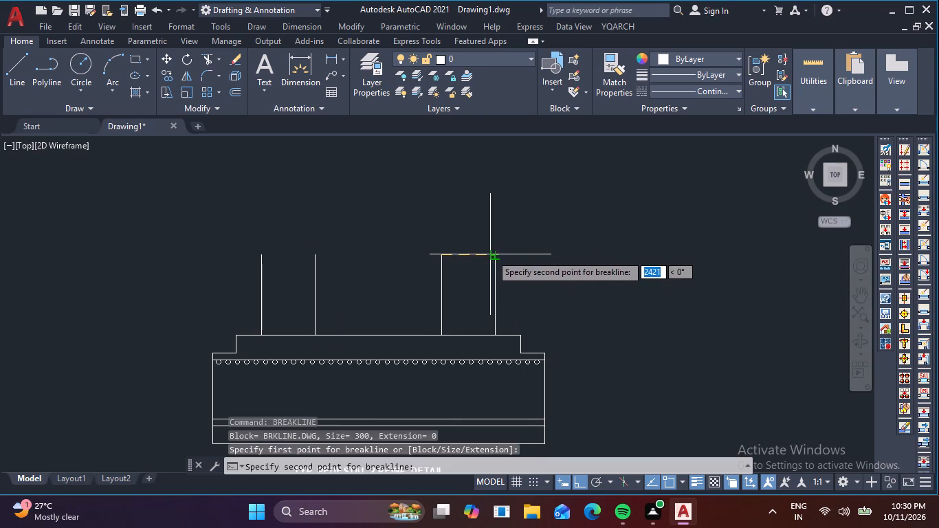
click(494, 255)
click(469, 254)
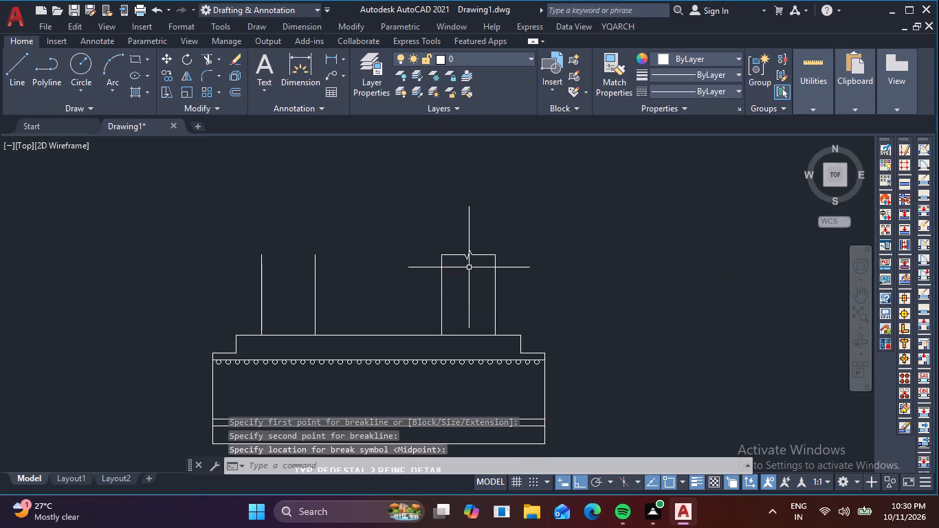
Add a matching break line across the open top of the left pedestal, with the break symbol at its midpoint.
key(space)
click(259, 259)
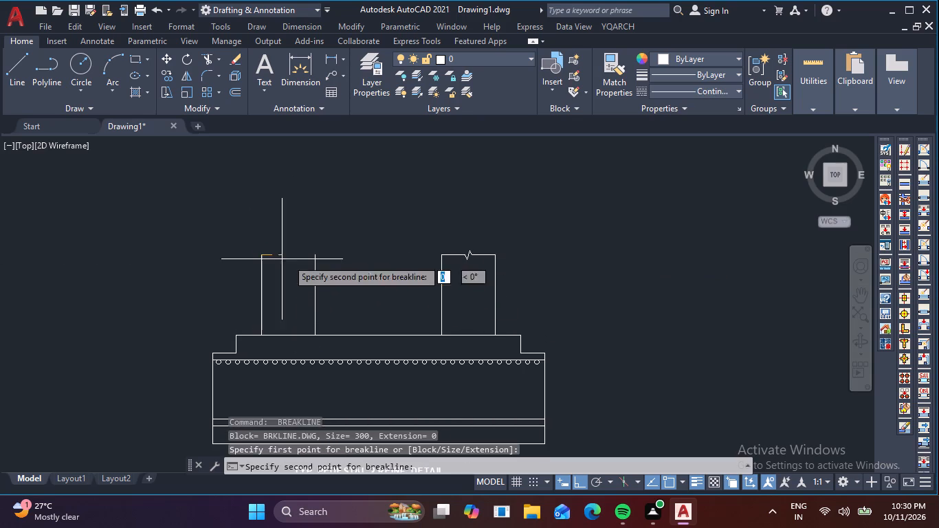
click(317, 254)
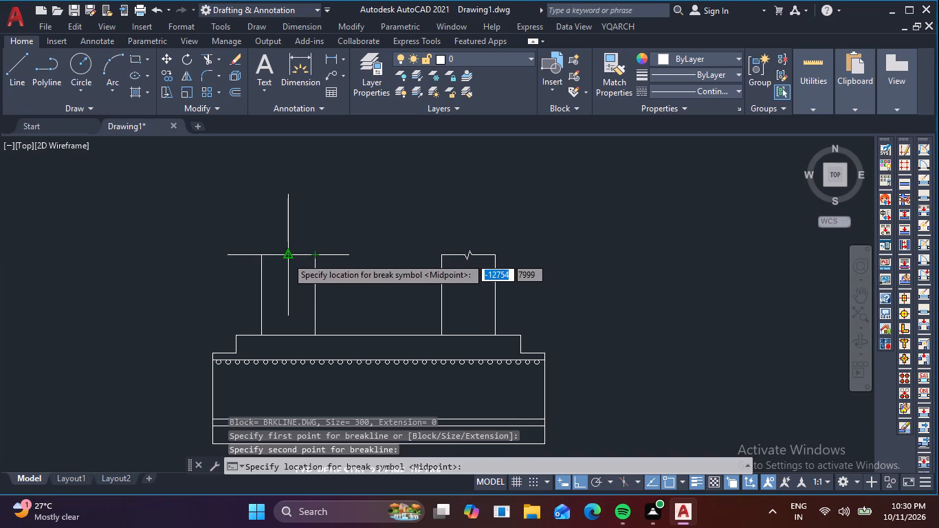
click(287, 257)
scroll(395, 274, down, 2)
scroll(397, 275, up, 1)
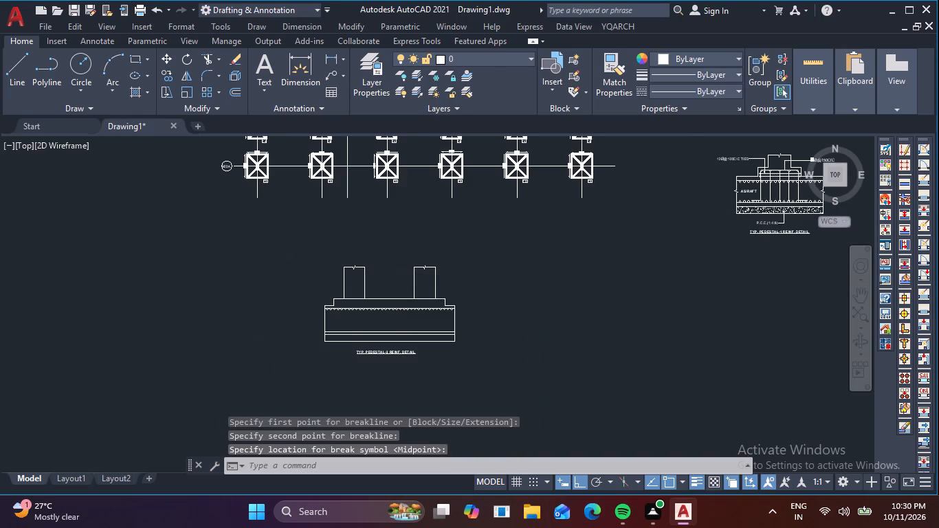
scroll(397, 275, up, 1)
key(Escape)
key(Escape)
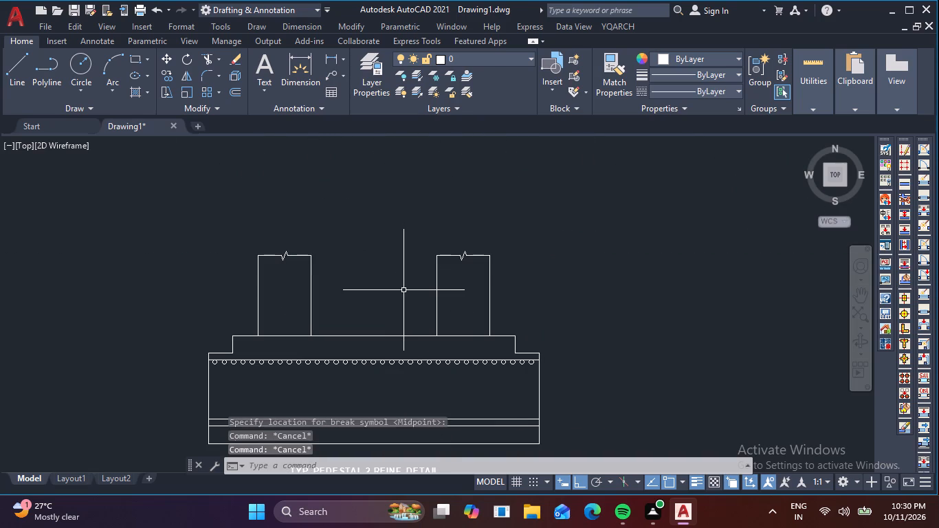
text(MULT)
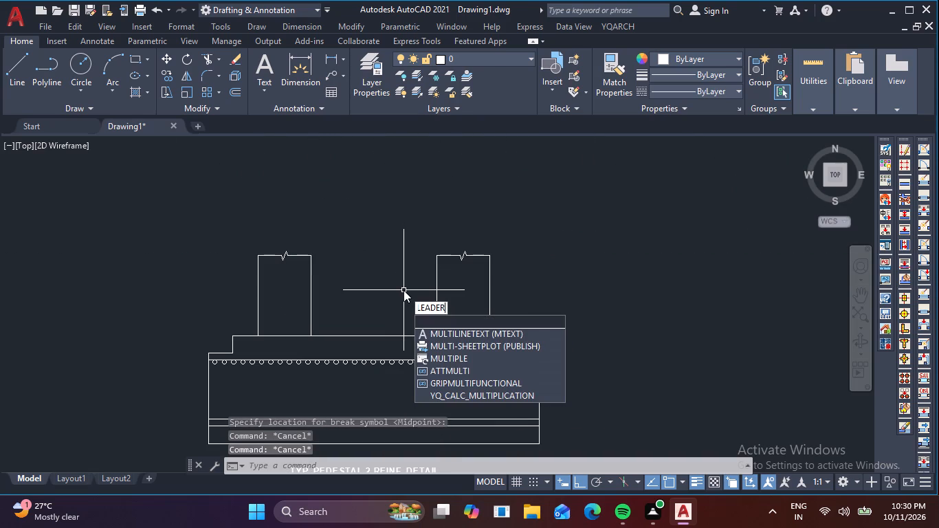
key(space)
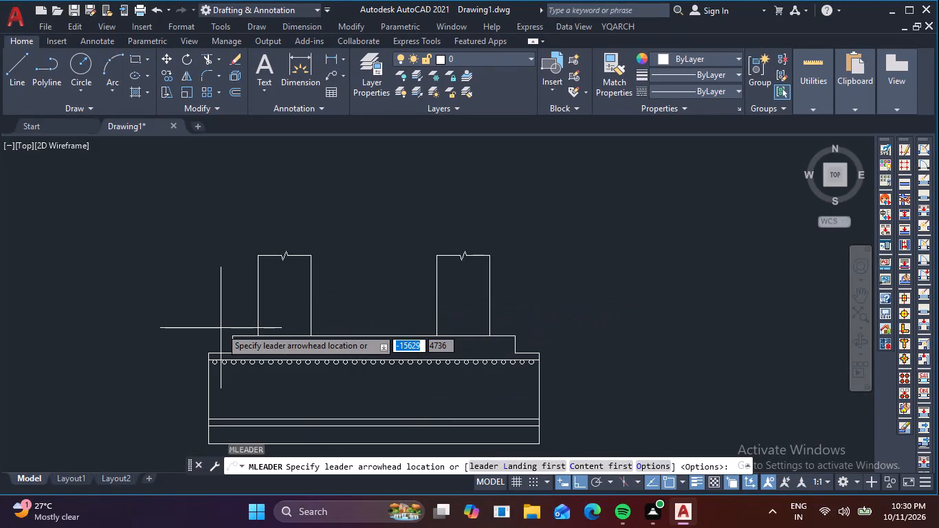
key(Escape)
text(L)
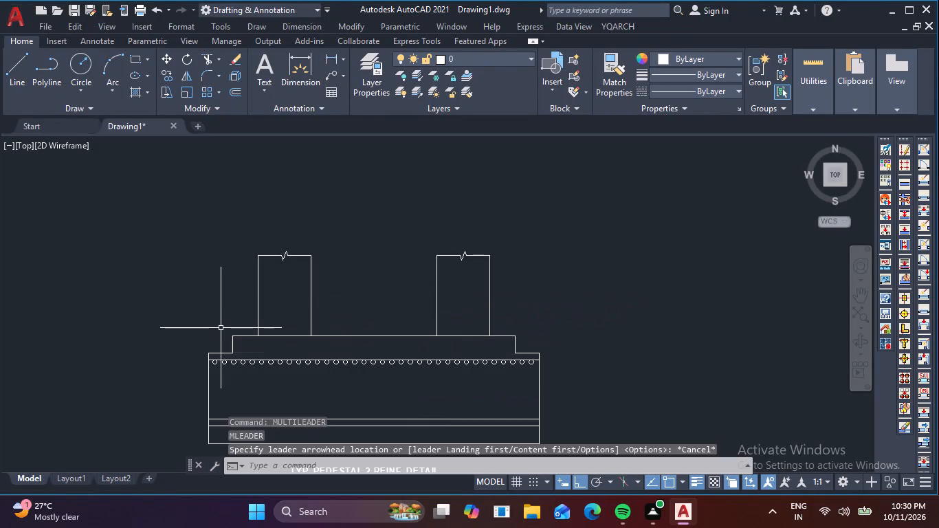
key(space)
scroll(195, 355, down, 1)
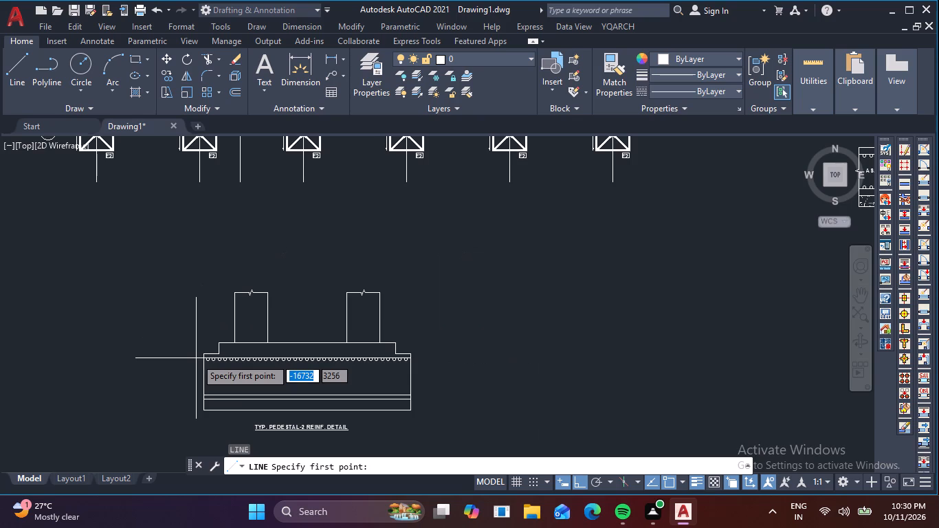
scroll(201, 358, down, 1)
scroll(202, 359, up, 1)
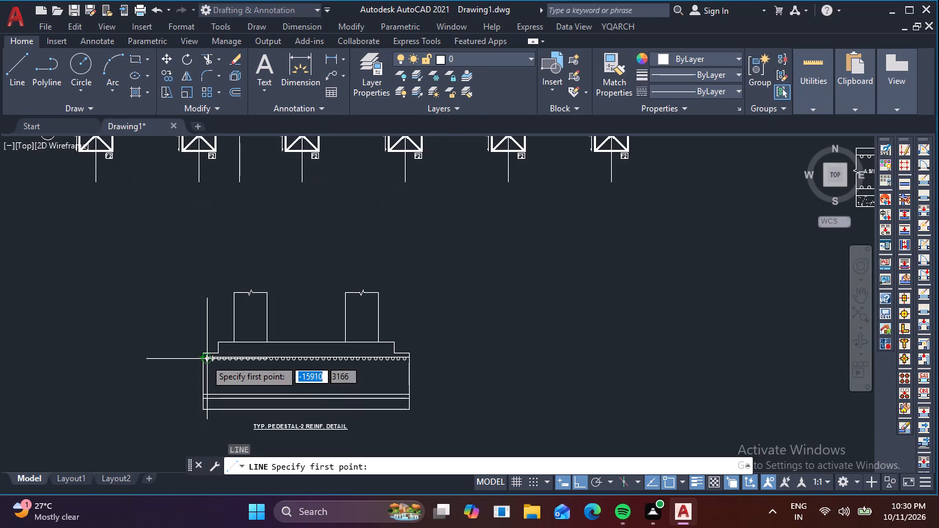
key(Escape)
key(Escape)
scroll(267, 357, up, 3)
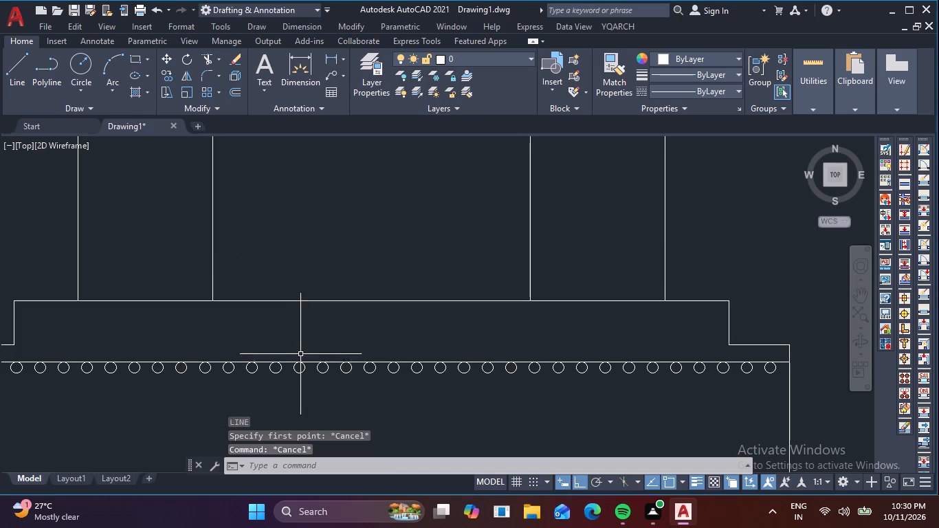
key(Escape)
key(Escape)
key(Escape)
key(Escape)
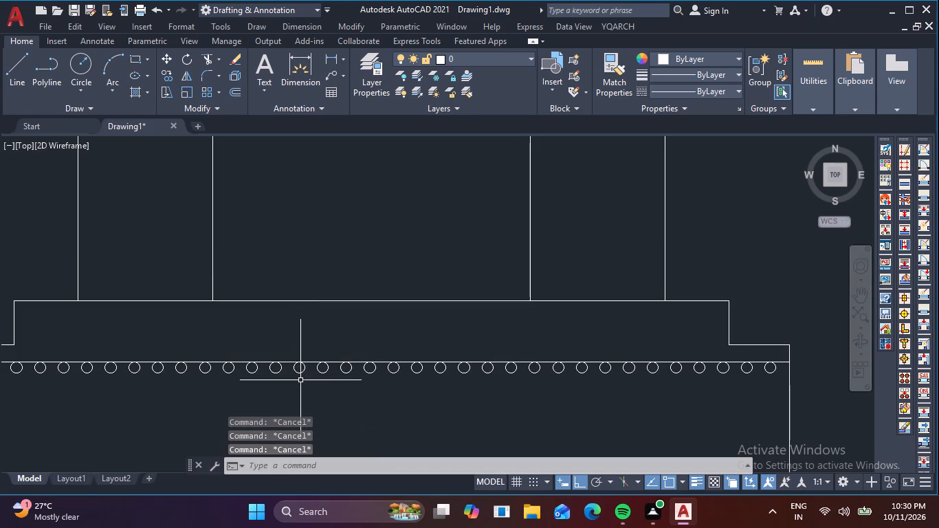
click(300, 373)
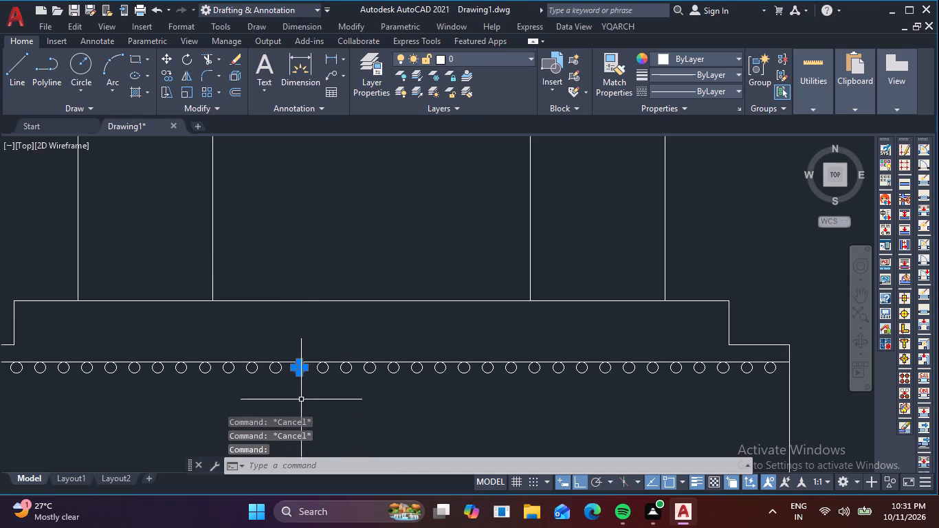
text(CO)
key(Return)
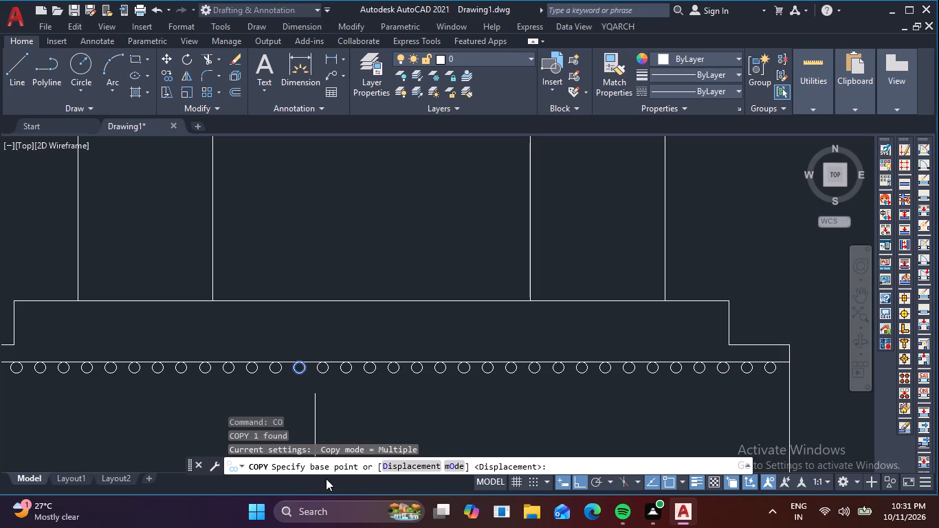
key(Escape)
Check the horizontal spacing between the raised step's side and the outer vertical bar in the TYP. PEDESTAL-1 REINF. DETAIL.
scroll(334, 417, down, 1)
middle_drag(353, 412, 541, 322)
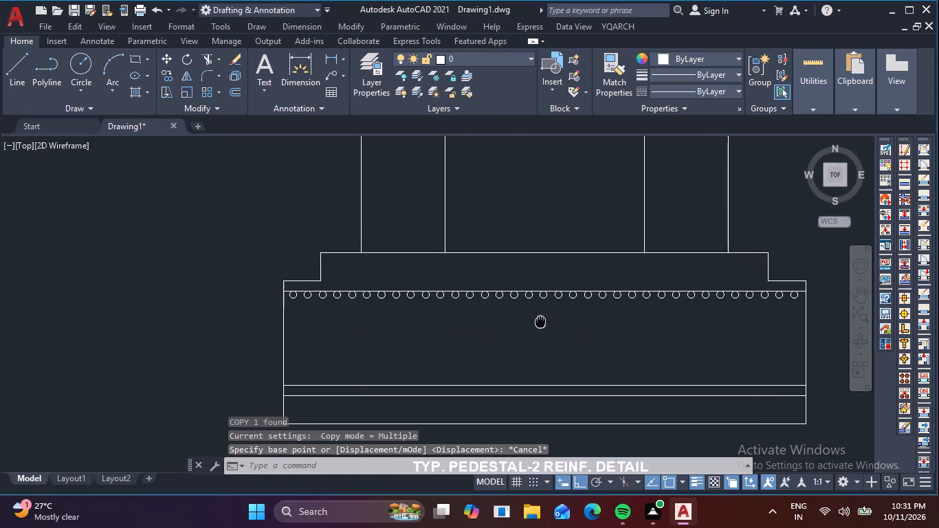
middle_drag(541, 322, 600, 326)
scroll(474, 278, up, 1)
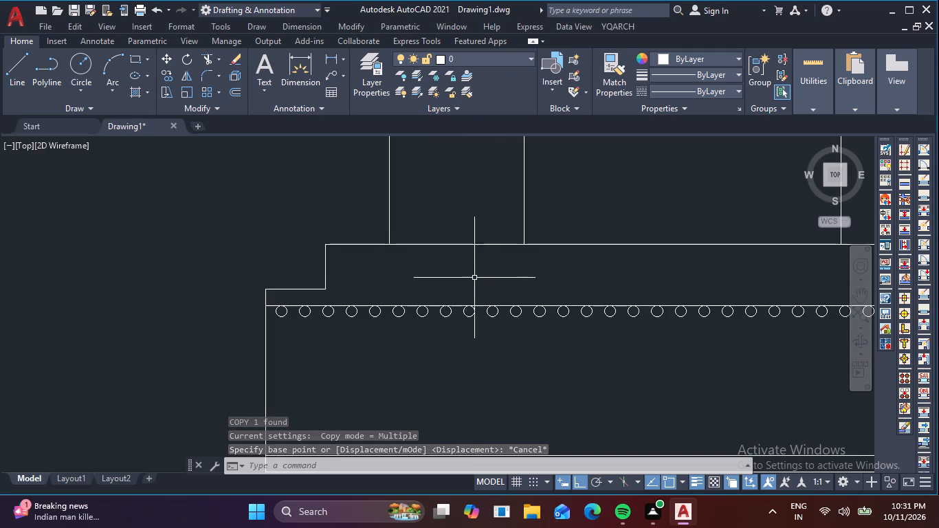
scroll(417, 278, down, 3)
scroll(528, 250, down, 3)
middle_drag(662, 217, 475, 313)
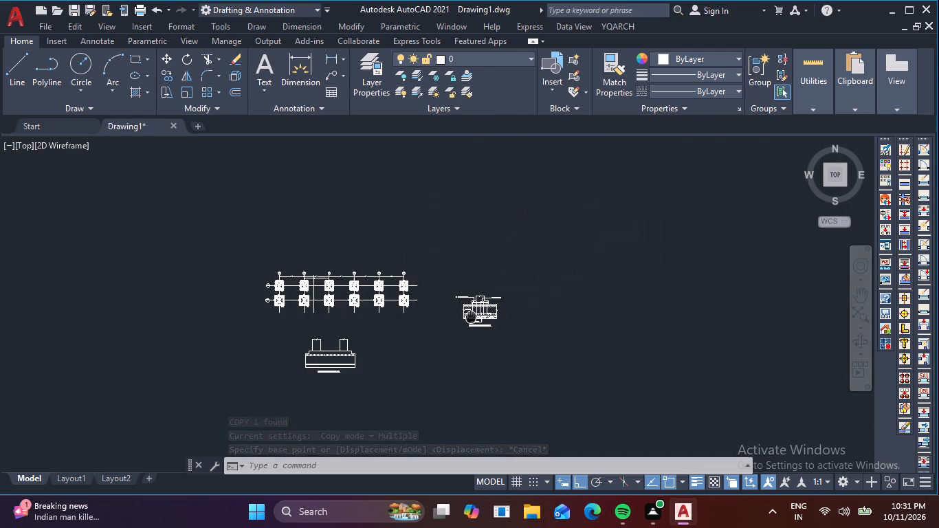
scroll(498, 280, up, 5)
middle_drag(496, 320, 562, 199)
middle_drag(462, 330, 527, 216)
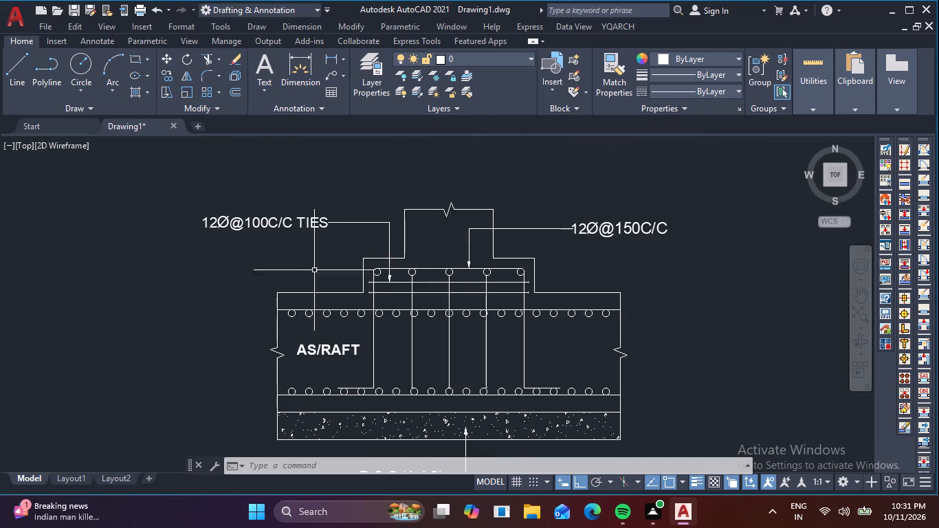
scroll(369, 305, up, 3)
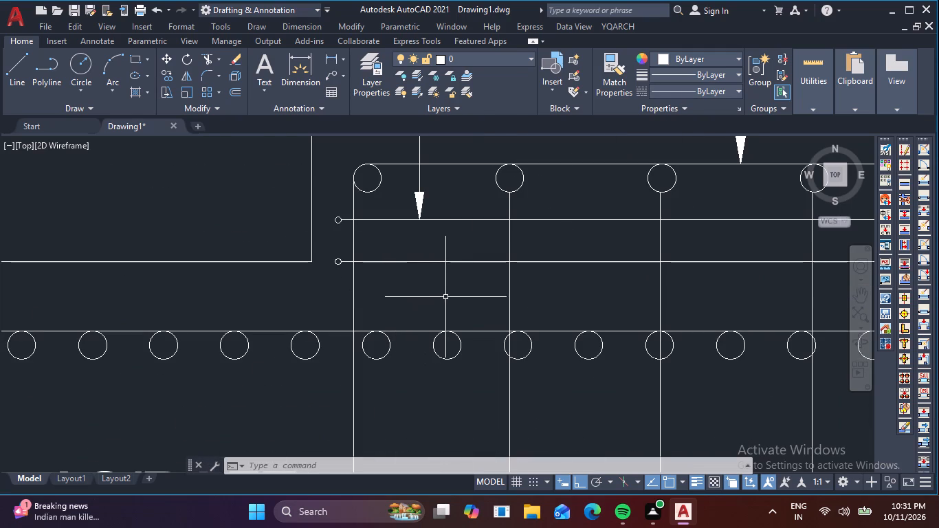
key(l)
key(space)
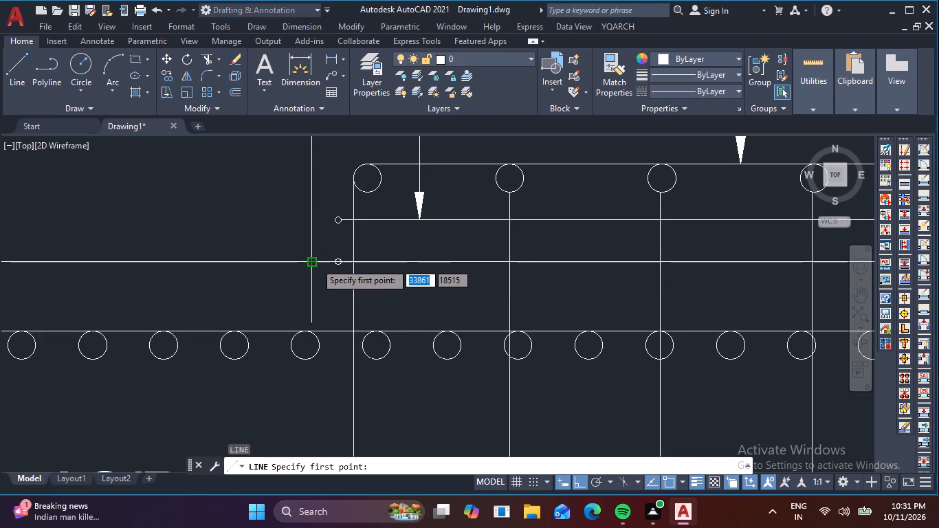
click(316, 263)
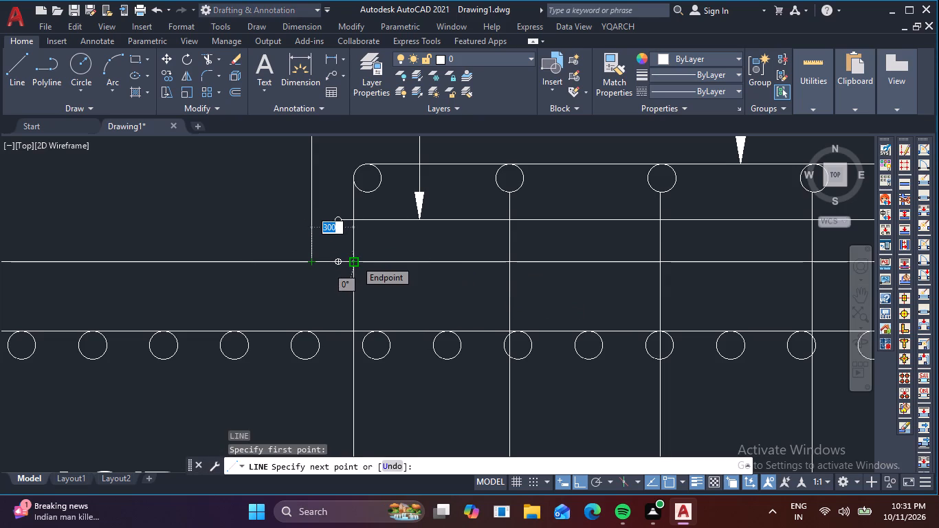
key(Escape)
Offset both vertical sides of the raised step 300 inward in the pedestal-2 detail.
scroll(340, 271, down, 7)
middle_drag(358, 311, 504, 212)
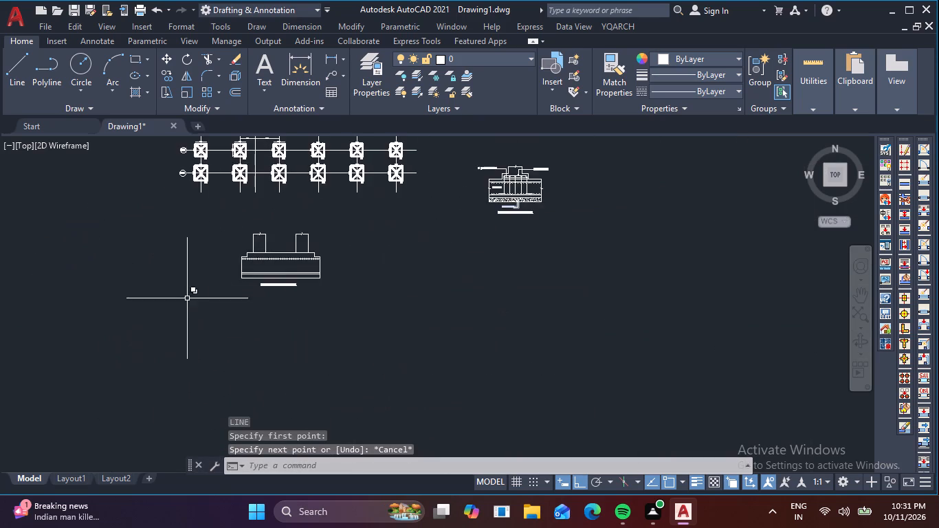
scroll(189, 291, up, 4)
middle_drag(397, 243, 0, 429)
scroll(238, 297, up, 1)
middle_drag(243, 302, 287, 394)
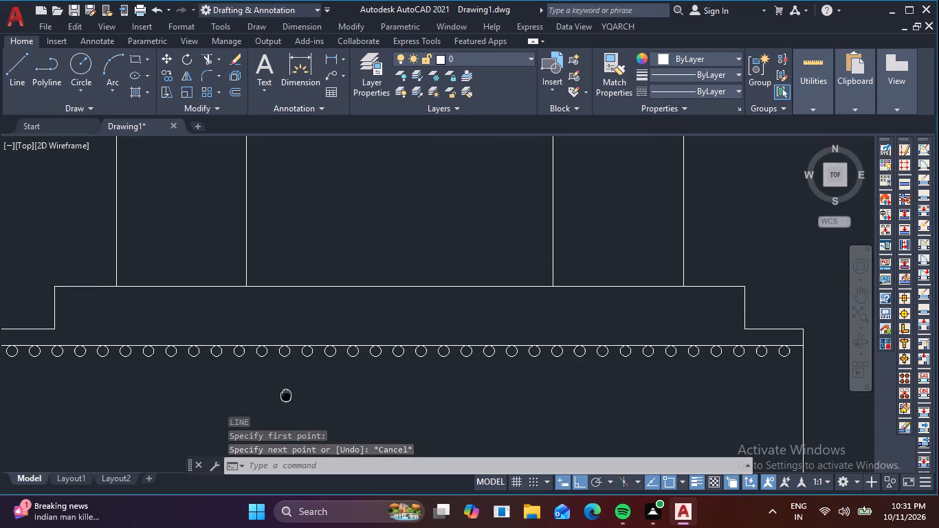
middle_drag(287, 394, 288, 395)
key(o)
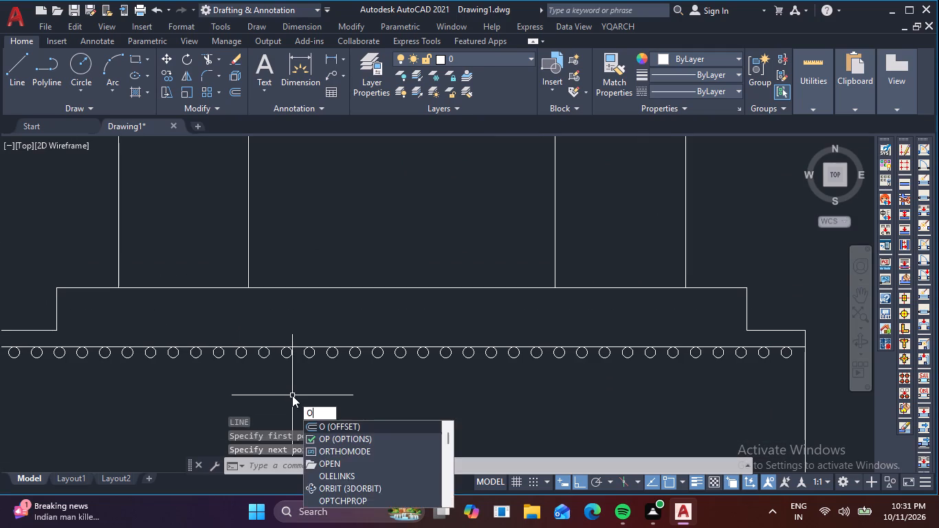
key(Return)
text(300)
key(Return)
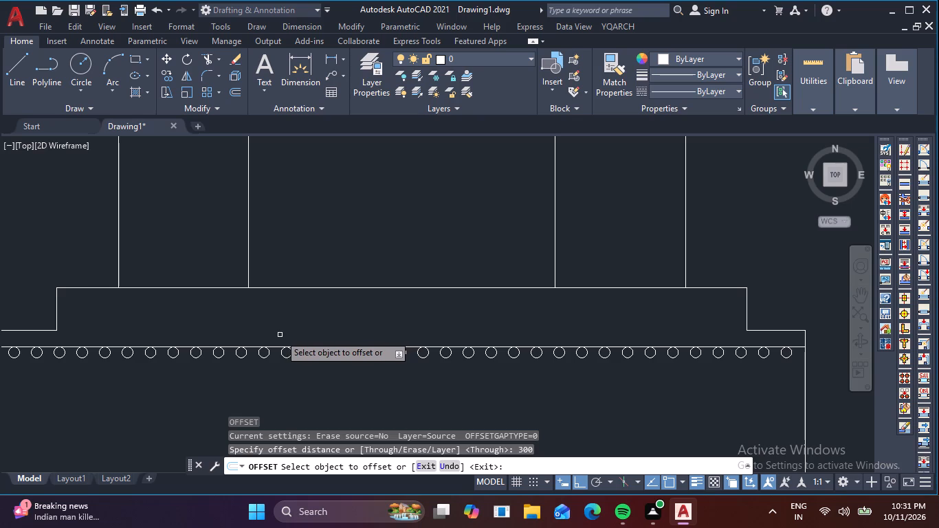
click(56, 311)
click(100, 318)
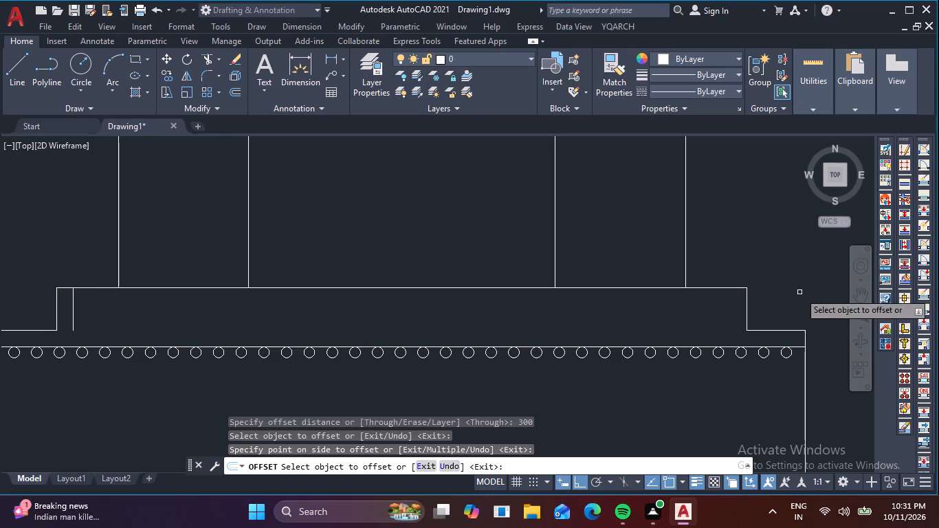
click(748, 312)
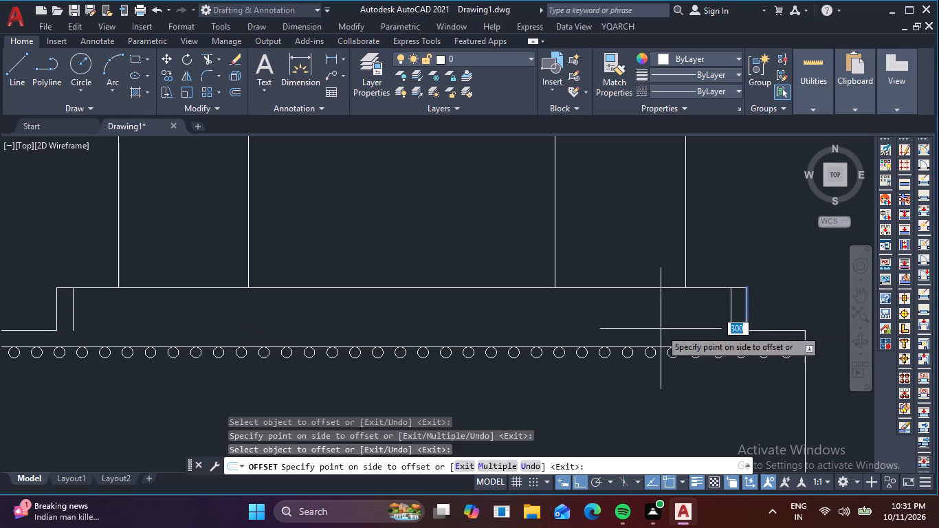
click(660, 329)
Offset both halves of the raised step's top edge 300 downward.
click(617, 289)
click(620, 312)
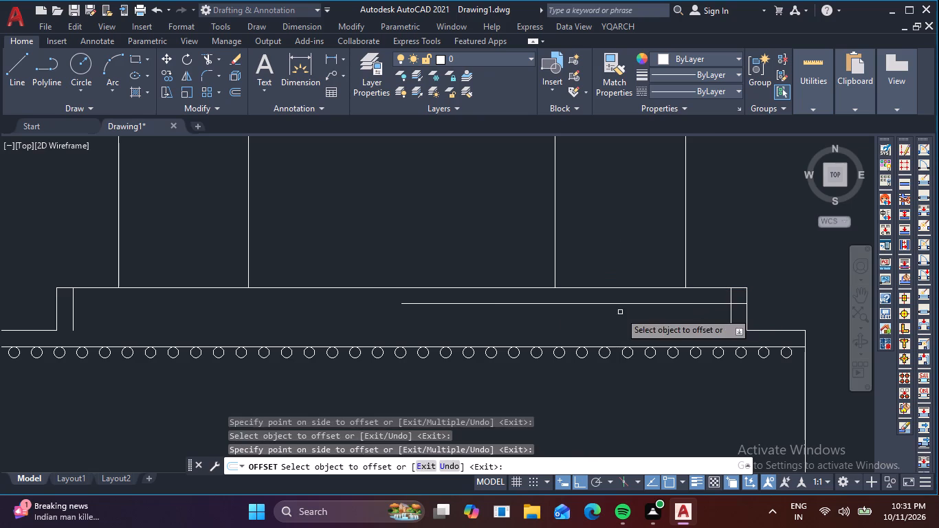
click(334, 287)
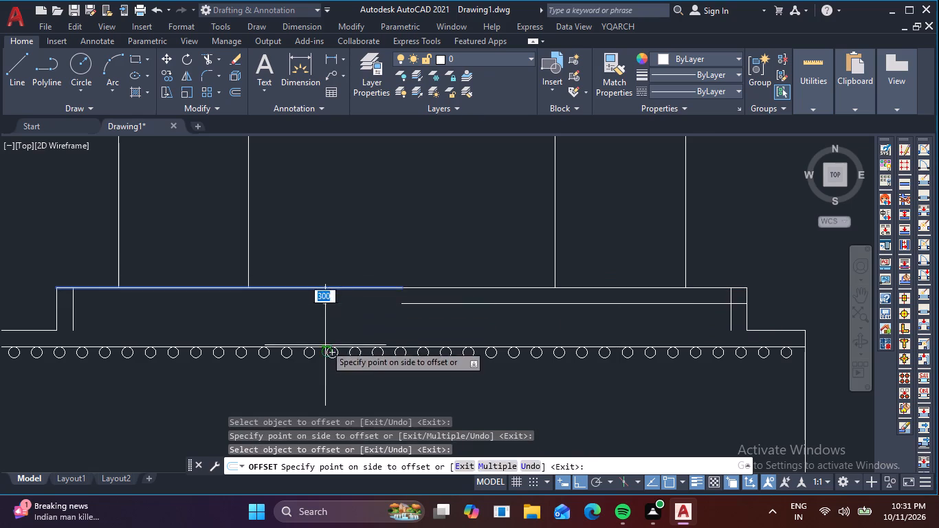
click(325, 345)
key(Escape)
key(Escape)
Trim the overlapping ends of the offset lines at both upper corners inside the raised step to form clean bar corners.
key(t)
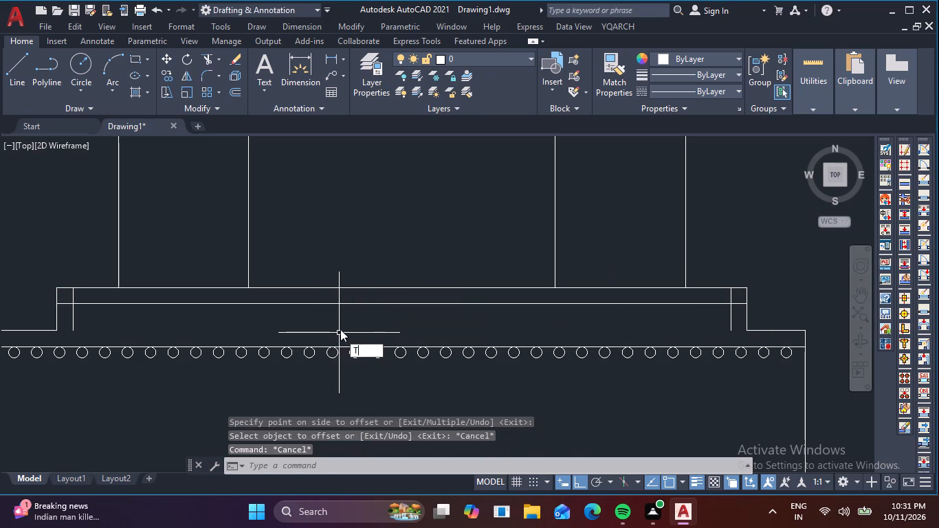
key(r)
key(space)
scroll(725, 292, up, 4)
drag(706, 298, 712, 298)
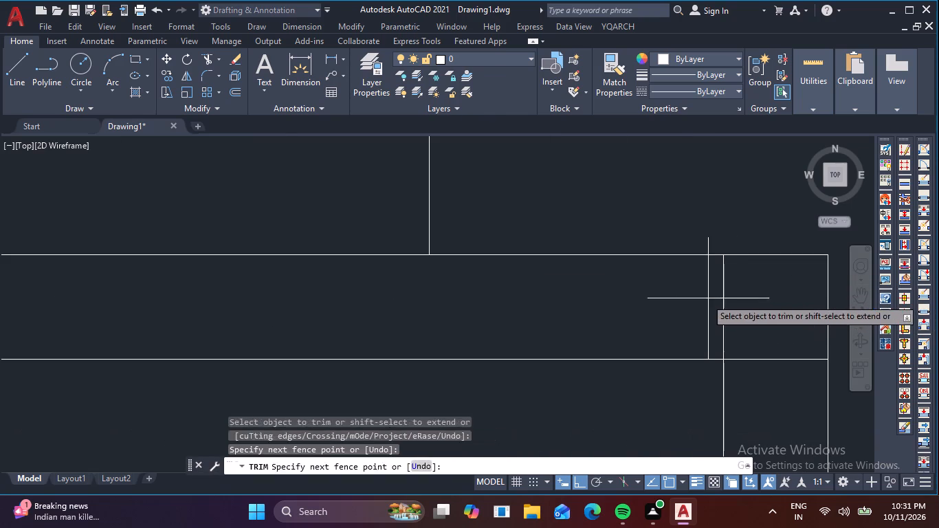
drag(712, 298, 727, 297)
click(777, 382)
scroll(654, 333, down, 3)
scroll(403, 368, down, 2)
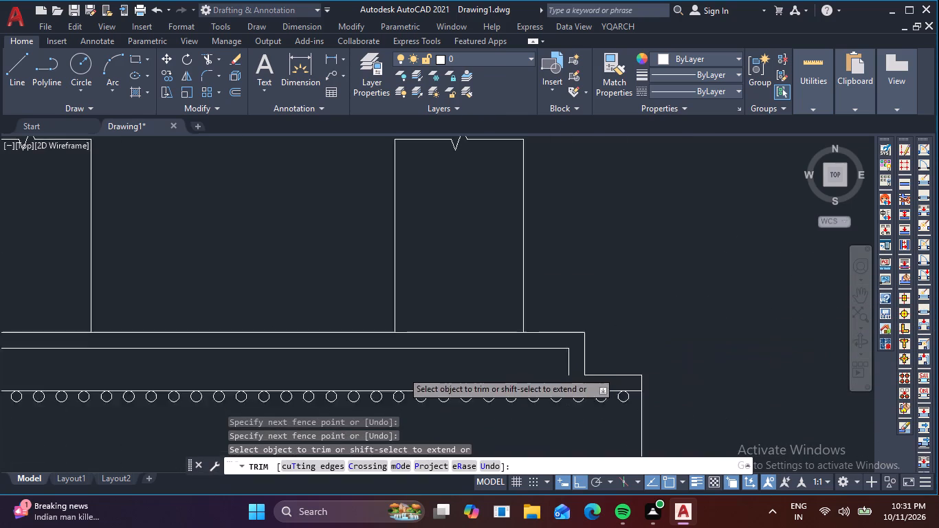
middle_drag(442, 362, 756, 362)
scroll(329, 339, up, 4)
middle_drag(640, 396, 458, 190)
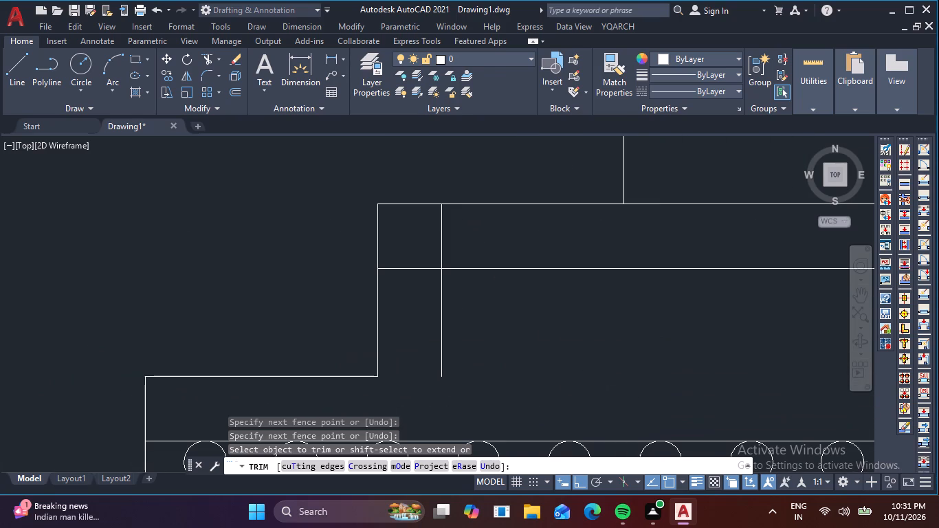
click(451, 241)
click(408, 283)
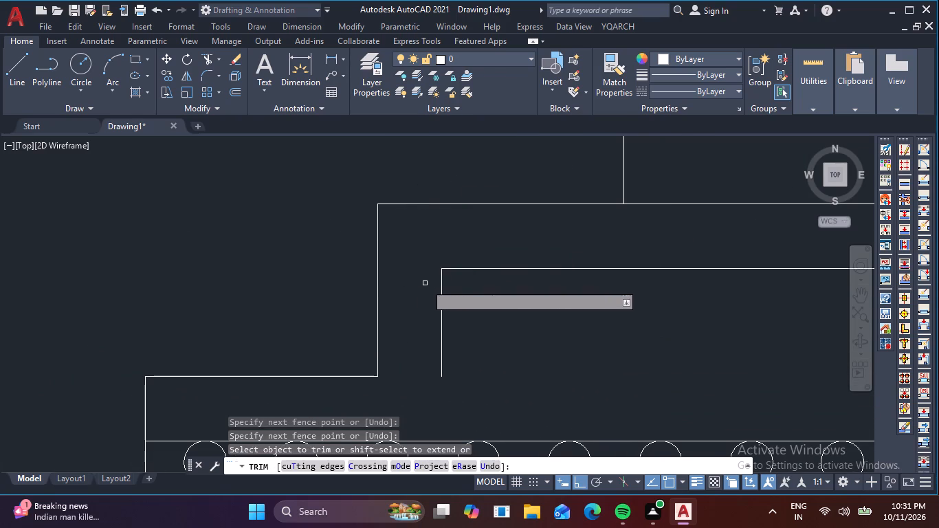
key(Escape)
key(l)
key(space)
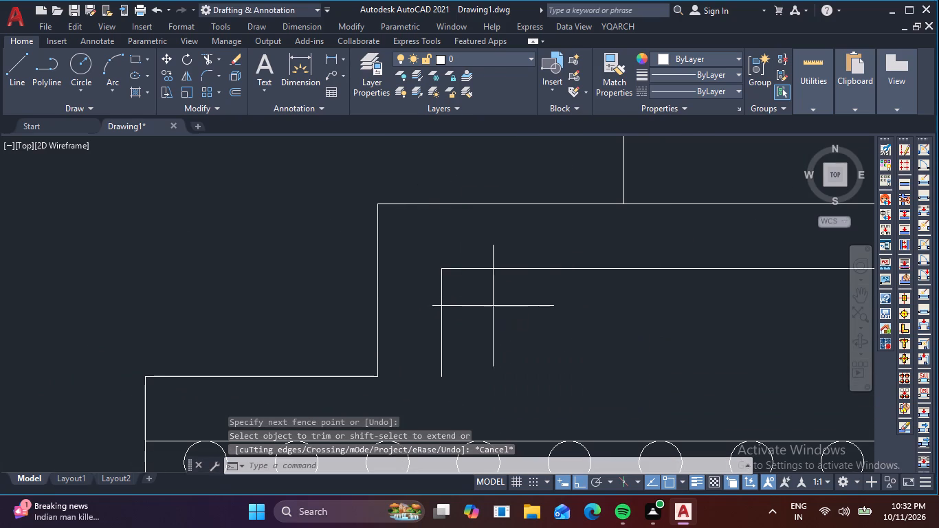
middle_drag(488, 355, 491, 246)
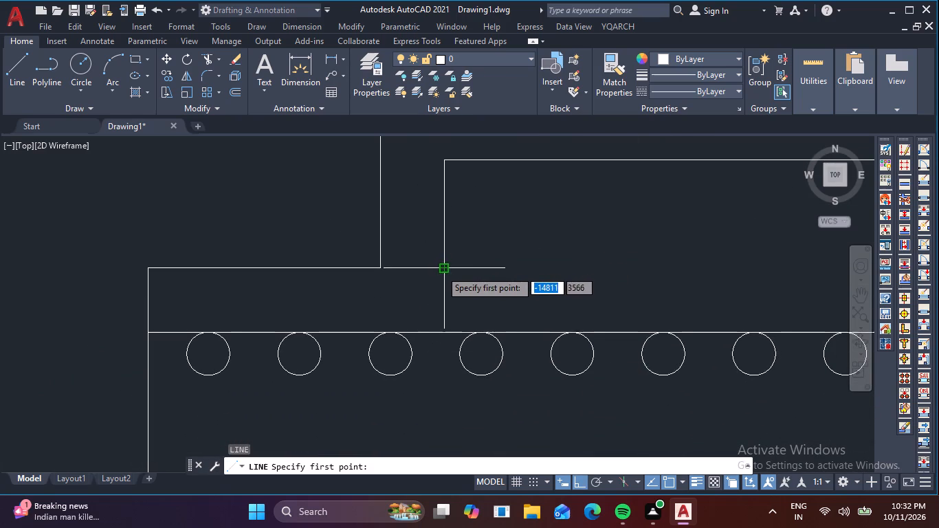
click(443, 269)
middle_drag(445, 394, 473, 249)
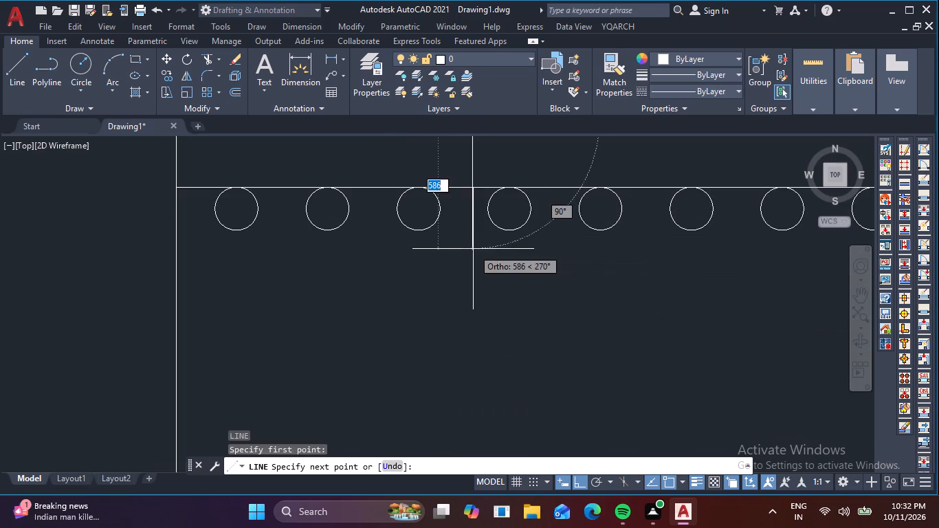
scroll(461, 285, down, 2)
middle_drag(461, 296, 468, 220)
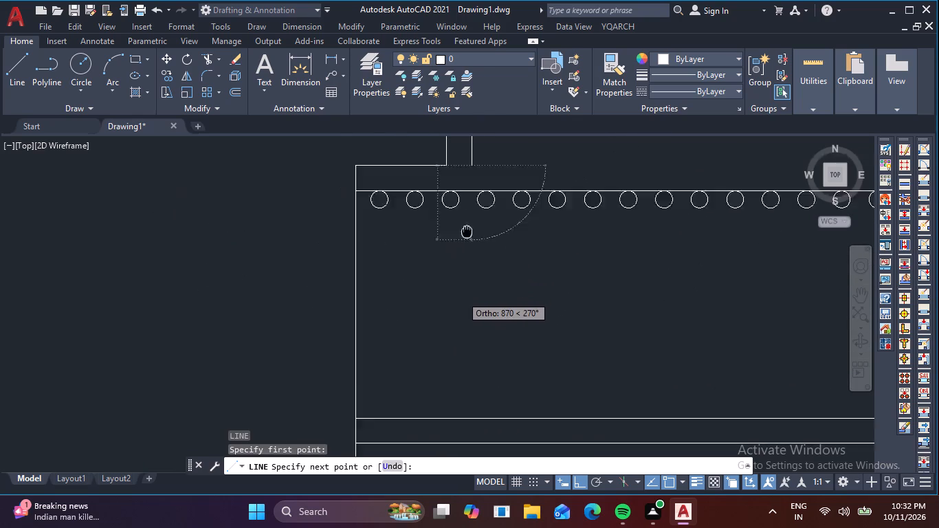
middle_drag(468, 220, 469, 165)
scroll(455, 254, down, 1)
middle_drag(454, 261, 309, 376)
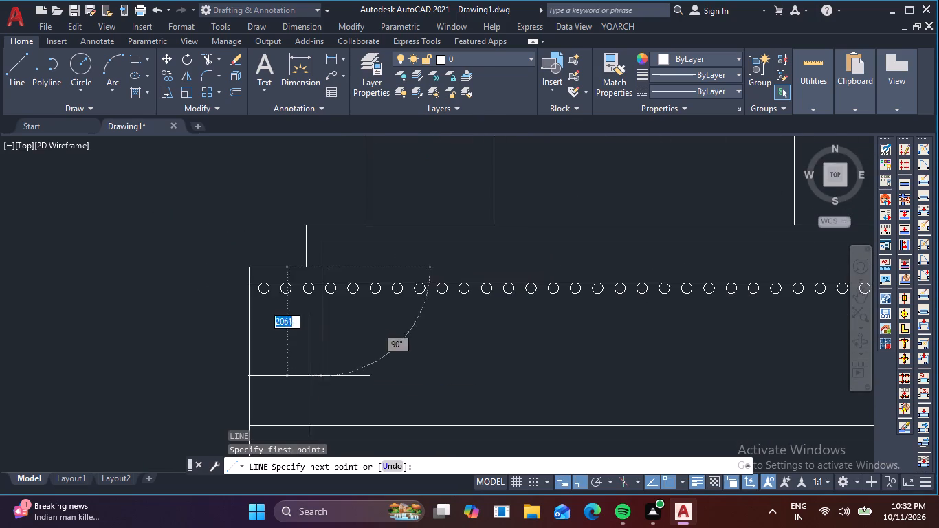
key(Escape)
Mirror the 30 selected upper bar circles about the horizontal axis midway between the raft's upper and lower bar lines, keeping the originals.
middle_drag(570, 287, 298, 206)
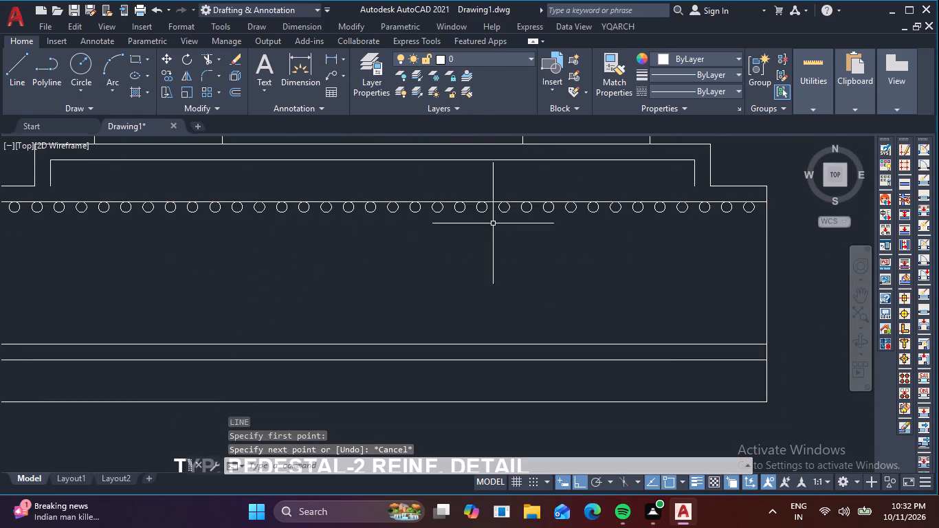
click(760, 221)
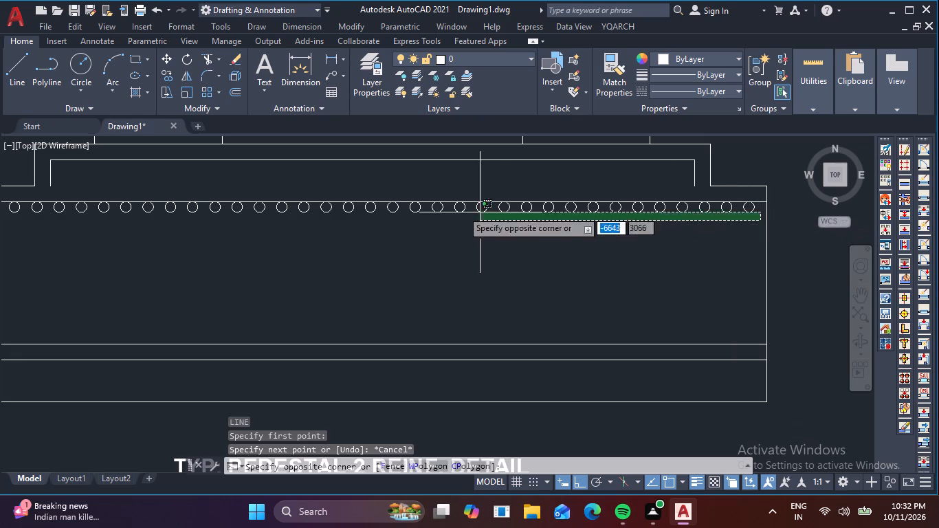
middle_drag(367, 230, 593, 278)
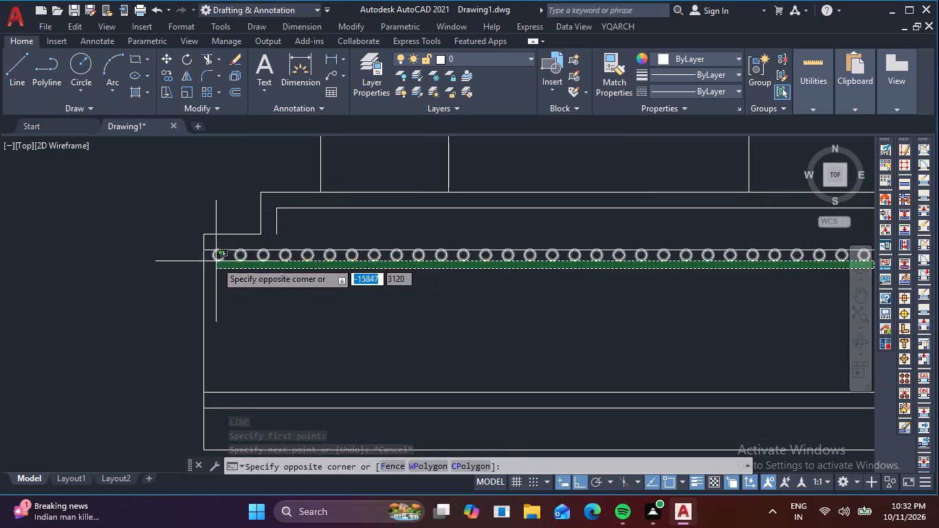
click(210, 258)
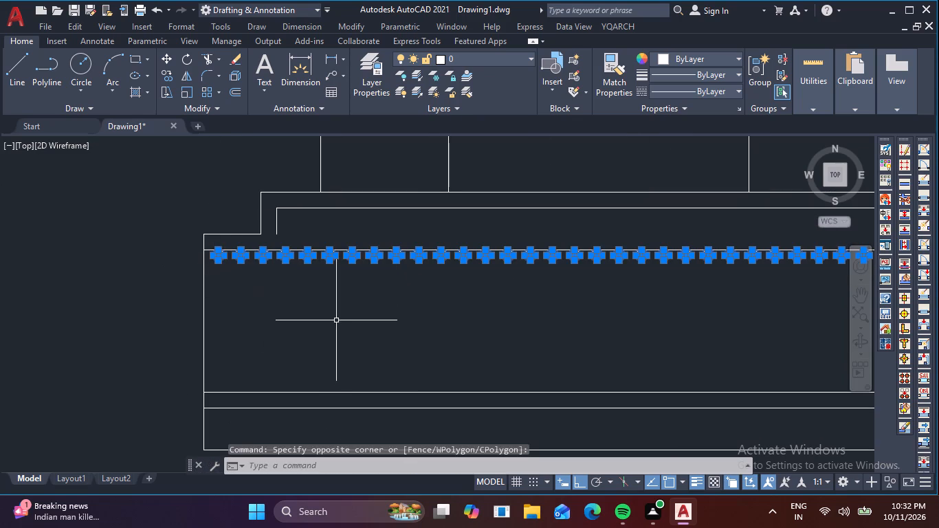
text(MO)
key(space)
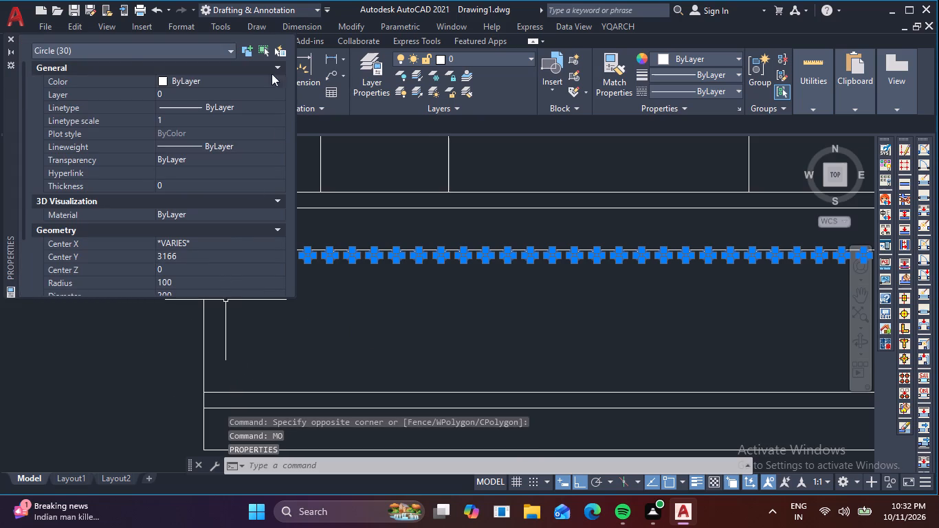
click(8, 36)
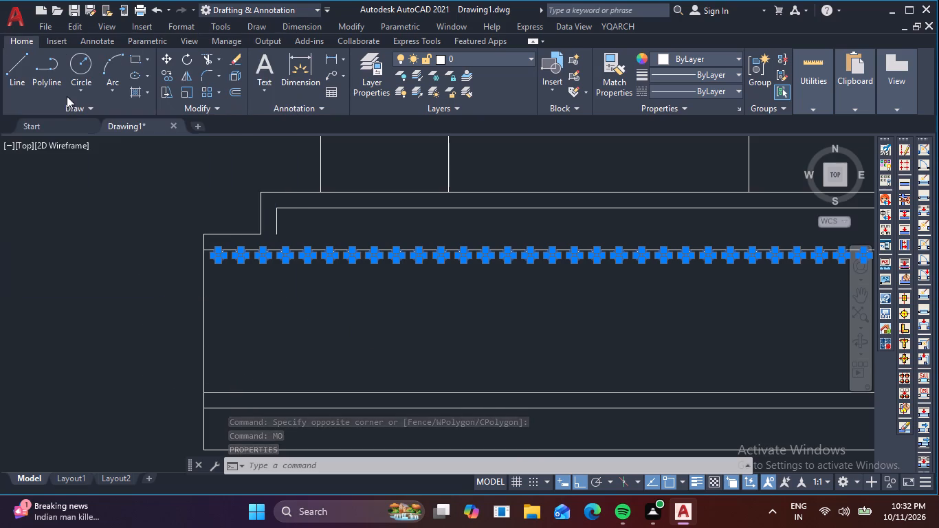
text(MI)
key(space)
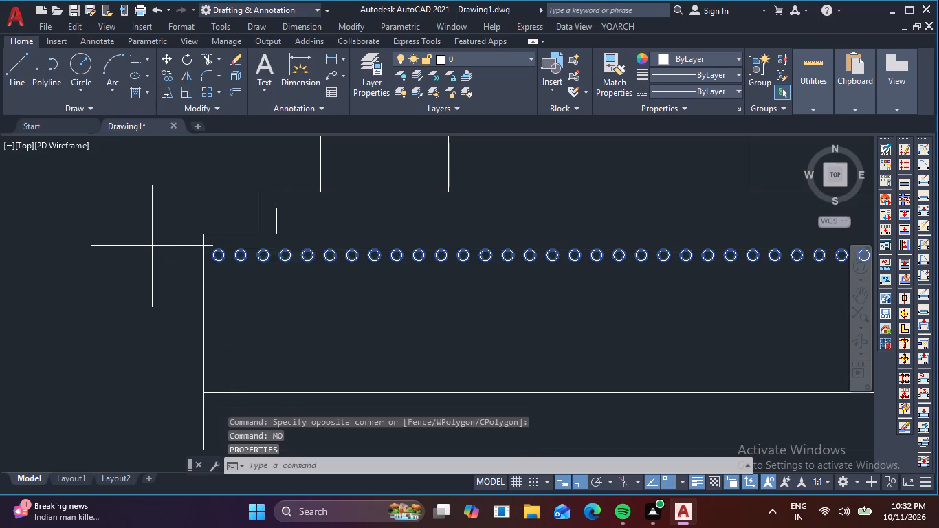
click(203, 322)
scroll(511, 381, down, 2)
middle_drag(533, 366, 422, 360)
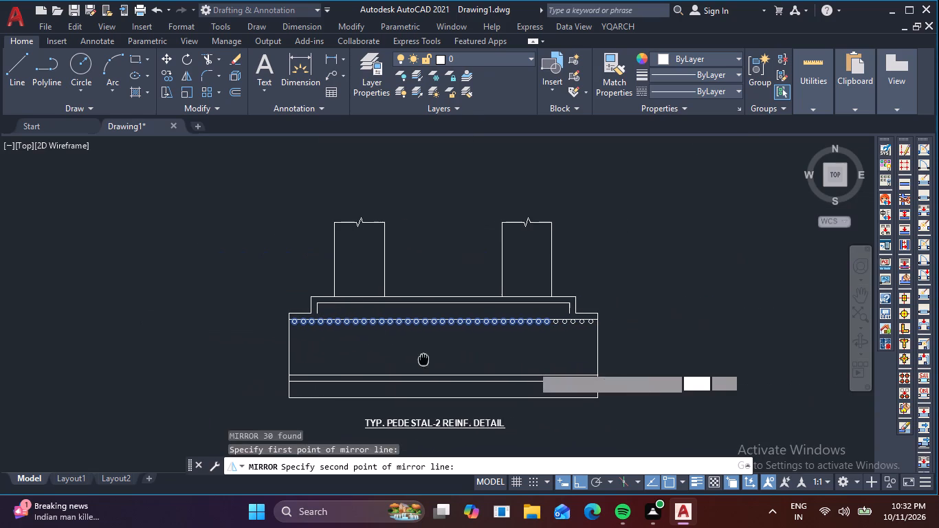
middle_drag(422, 360, 420, 360)
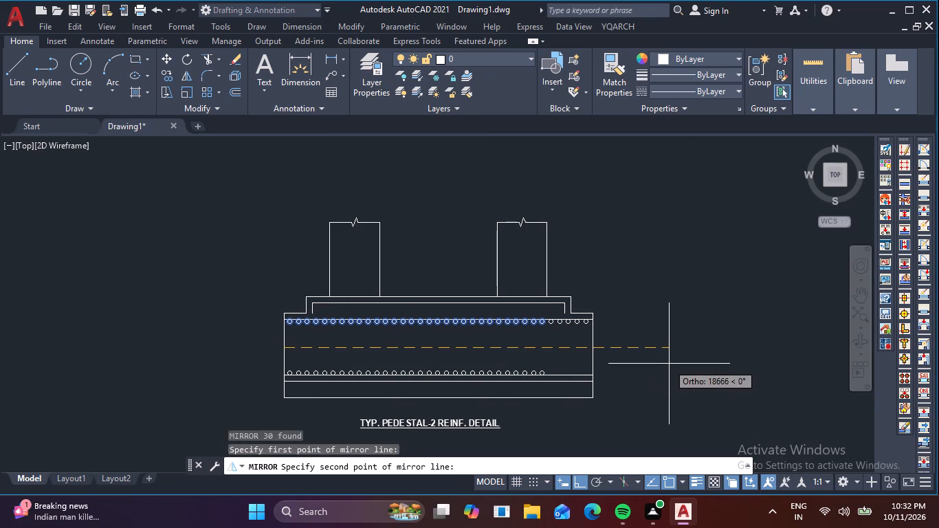
click(669, 364)
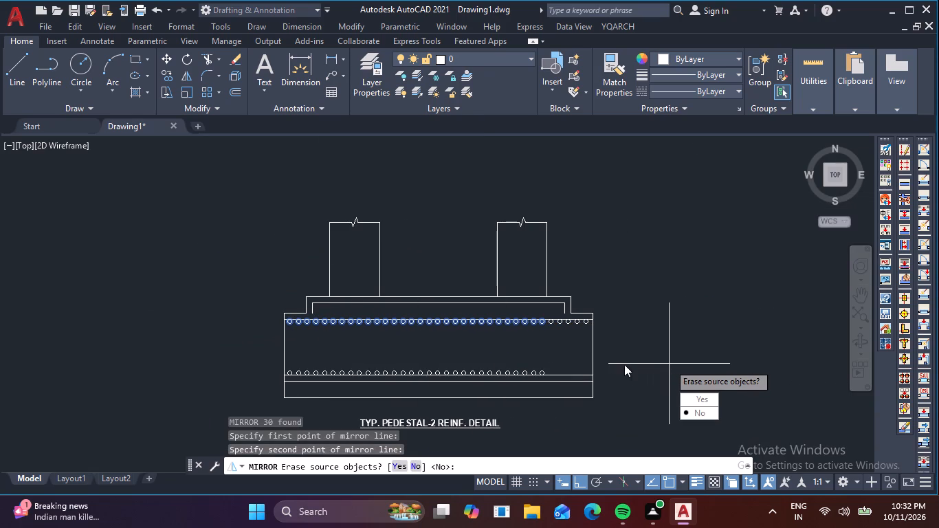
key(space)
Mirror the remaining five upper bar circles at the raft's right end about the same horizontal mid-axis, keeping the originals.
scroll(618, 357, up, 2)
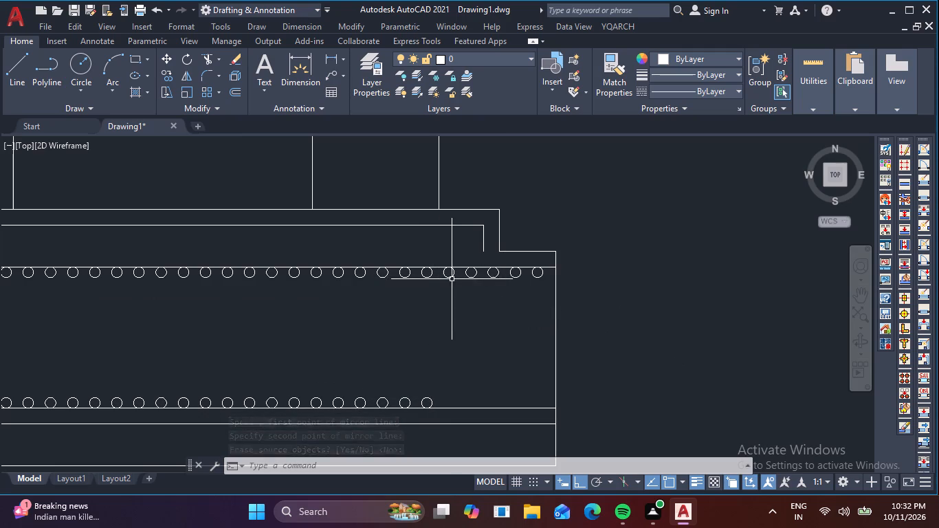
click(552, 283)
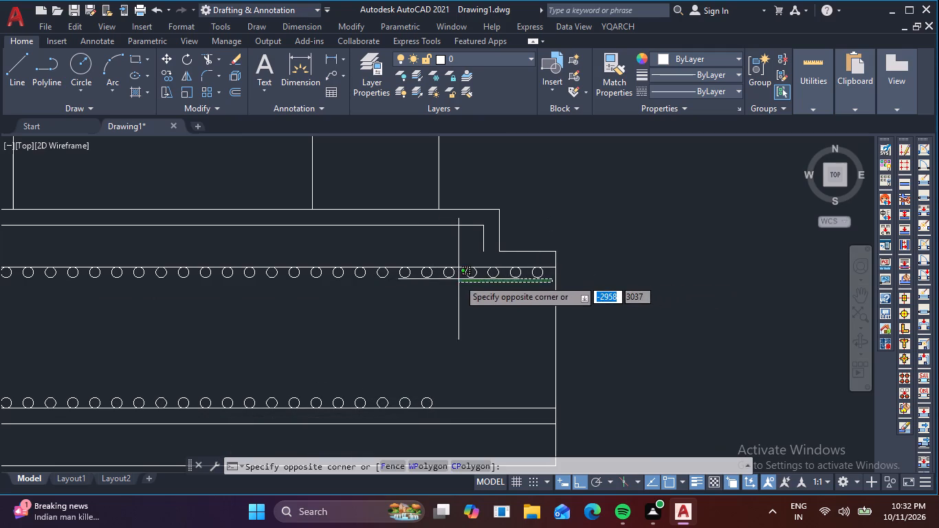
click(445, 276)
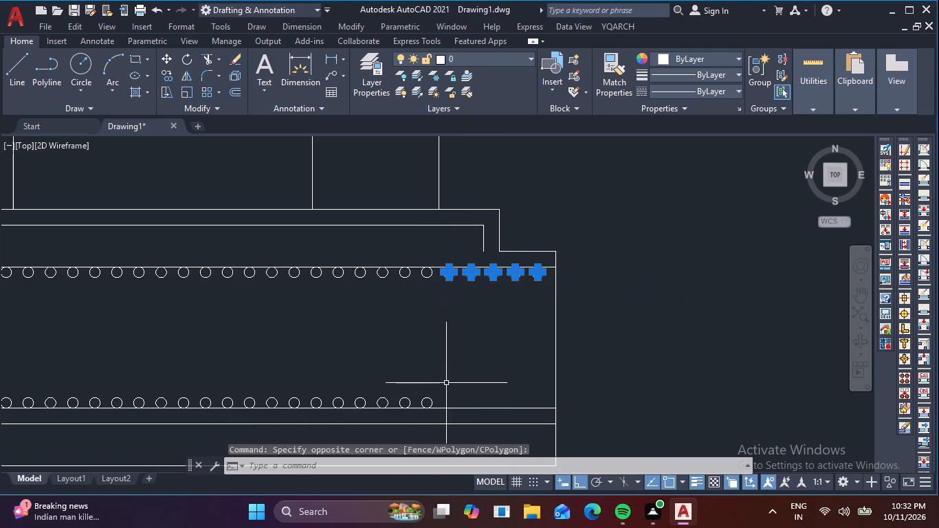
text(MI)
key(space)
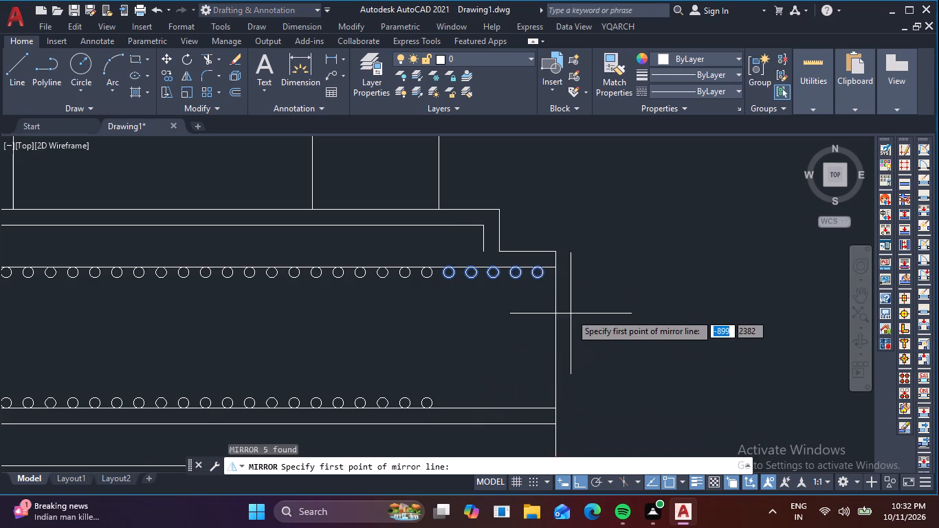
click(558, 342)
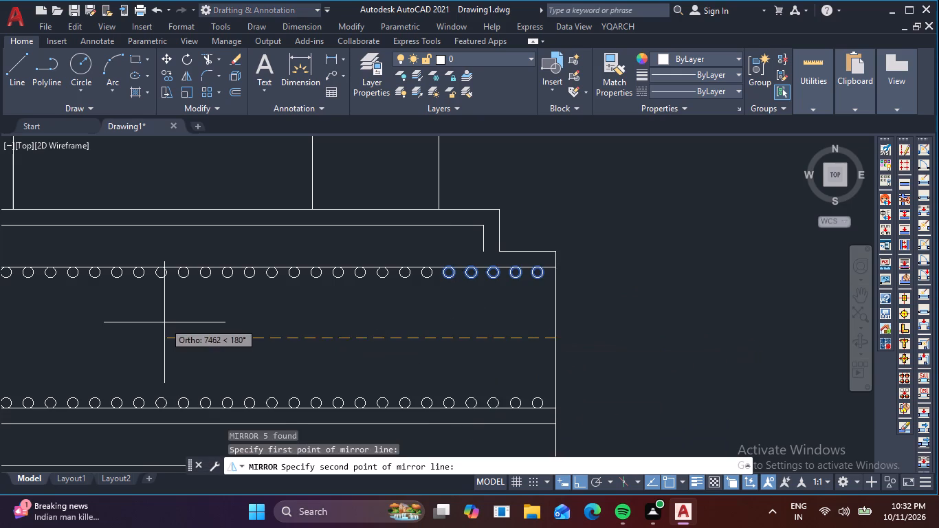
click(164, 322)
key(space)
Extend the left inner vertical bar with a line about 2800 down to the lower circles' tops, with a horizontal foot to the outermost left circle.
scroll(231, 340, down, 2)
middle_drag(266, 334, 384, 338)
scroll(318, 322, up, 1)
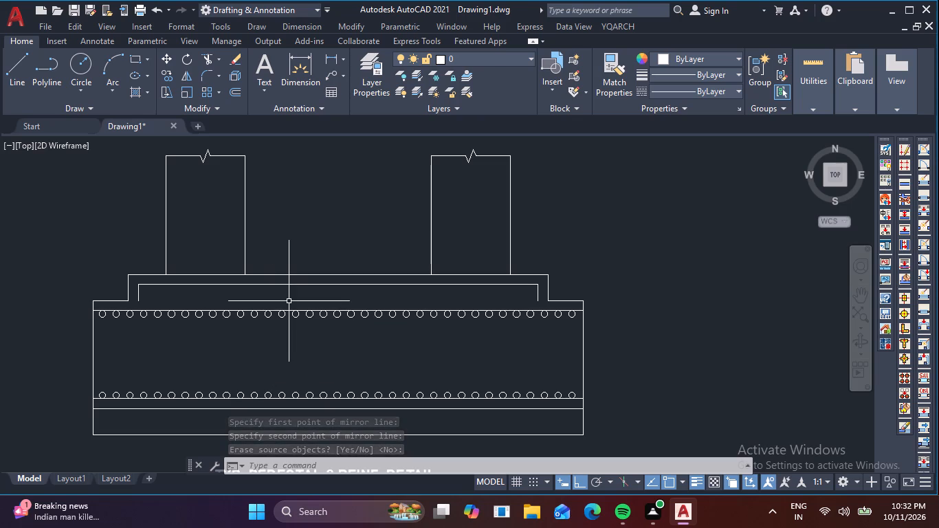
text(L)
key(space)
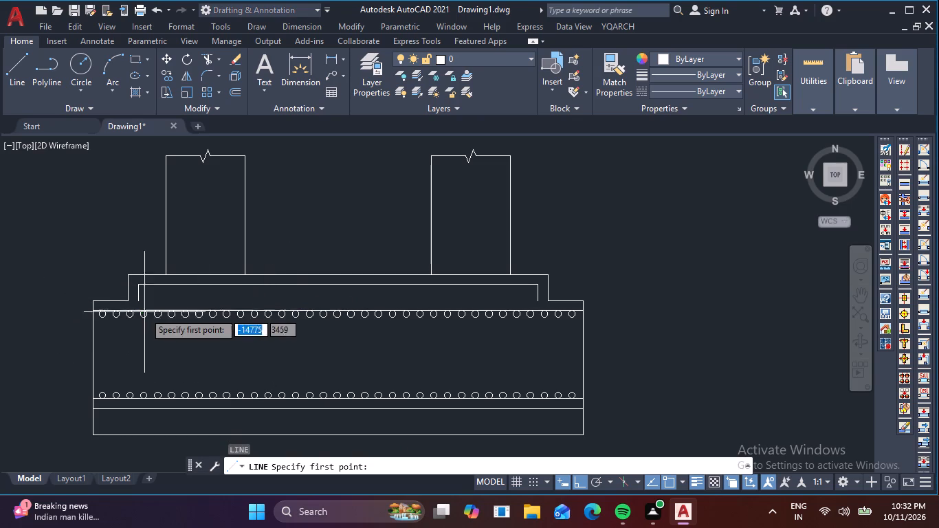
scroll(145, 313, up, 2)
click(126, 288)
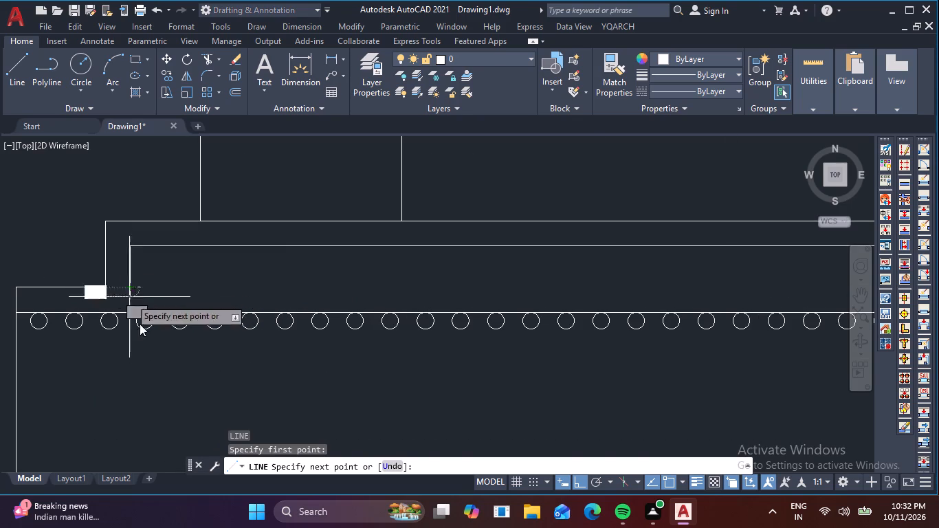
middle_drag(148, 353, 217, 215)
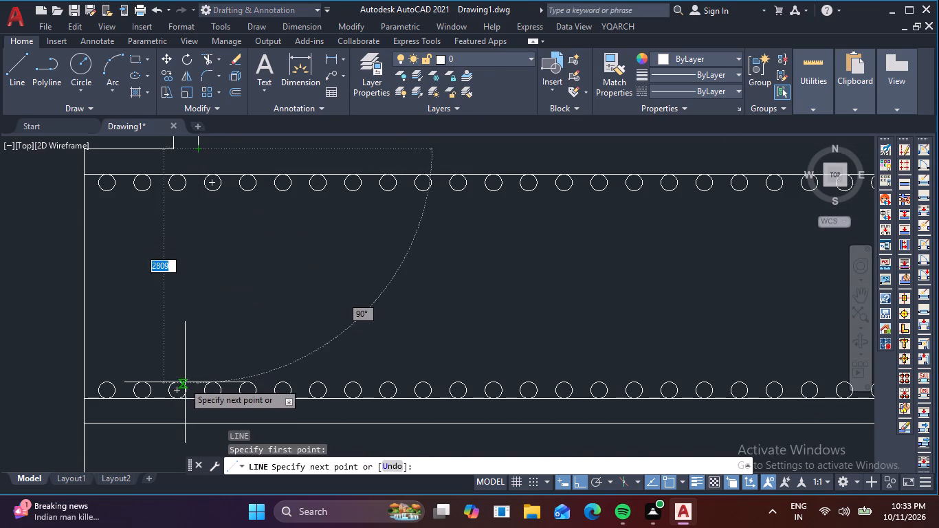
scroll(188, 381, up, 2)
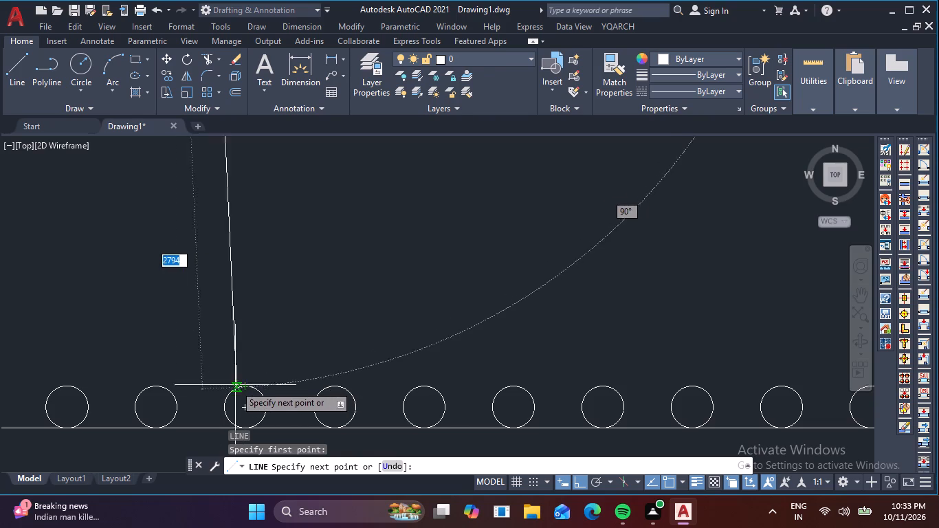
click(209, 386)
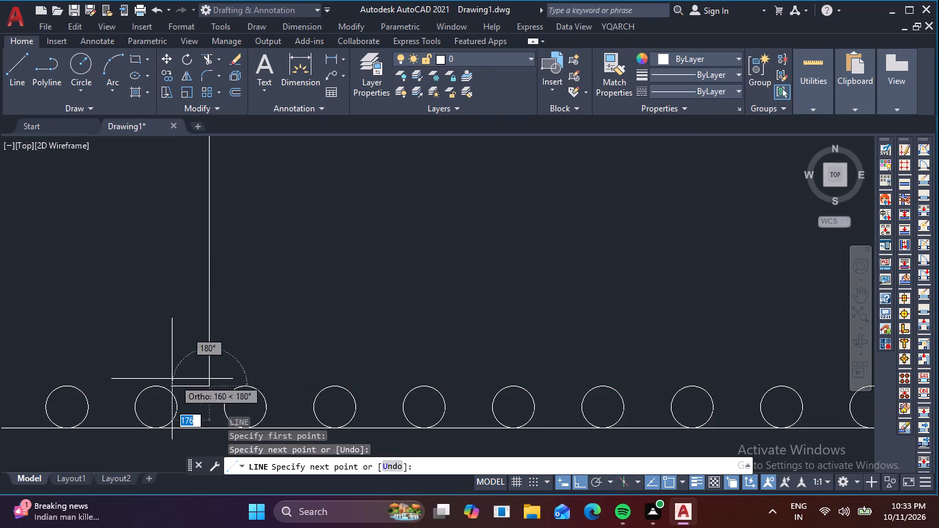
click(68, 390)
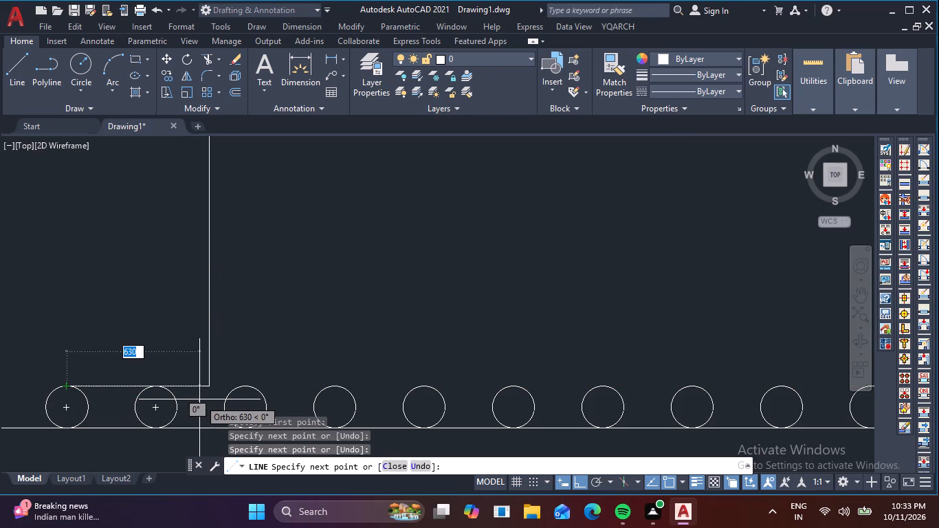
key(Escape)
Extend the right inner vertical bar with a line about 2800 down to the lower circles' tops, with an outward horizontal foot about 612 long.
scroll(217, 388, down, 2)
scroll(351, 337, down, 1)
middle_drag(389, 331, 111, 307)
key(space)
middle_drag(731, 277, 602, 268)
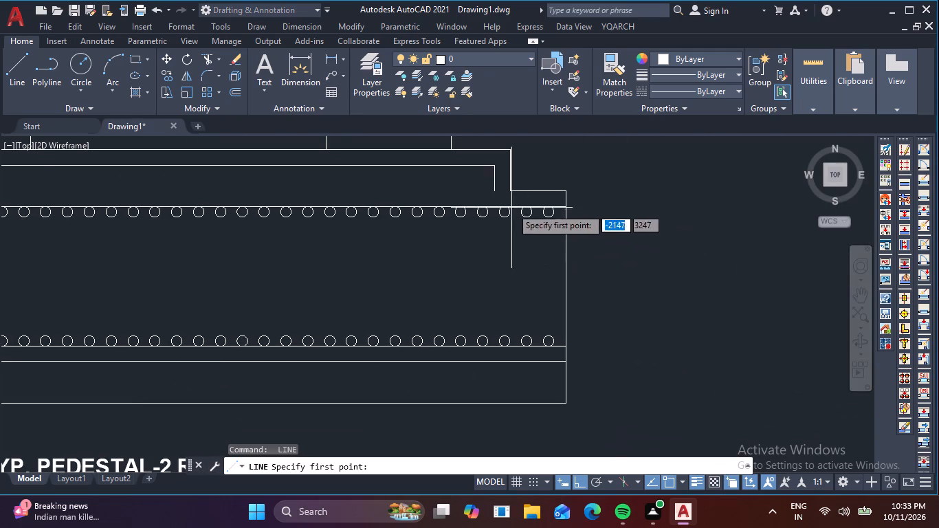
scroll(479, 199, up, 1)
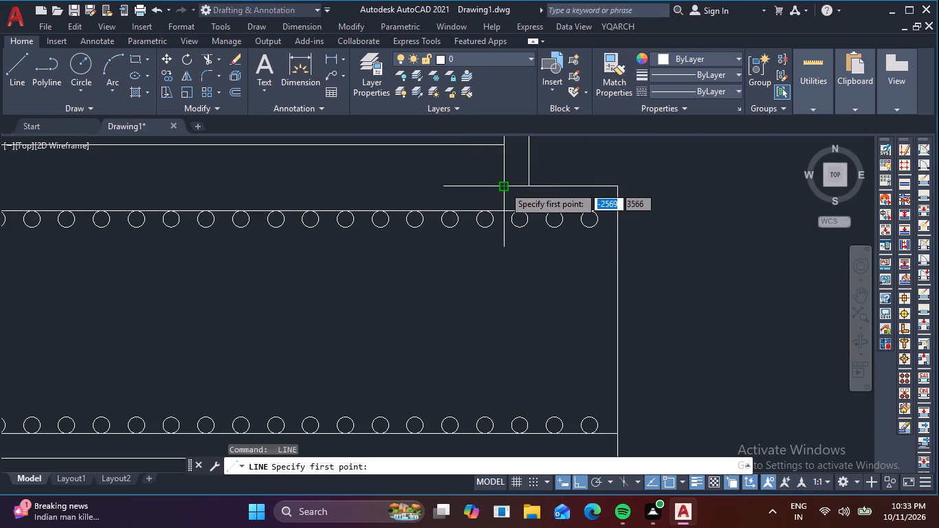
click(504, 186)
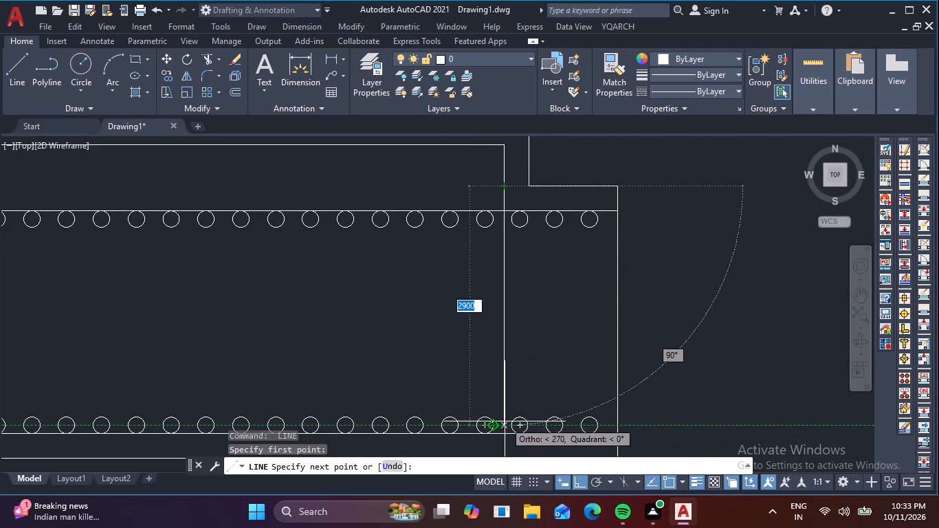
scroll(508, 413, up, 2)
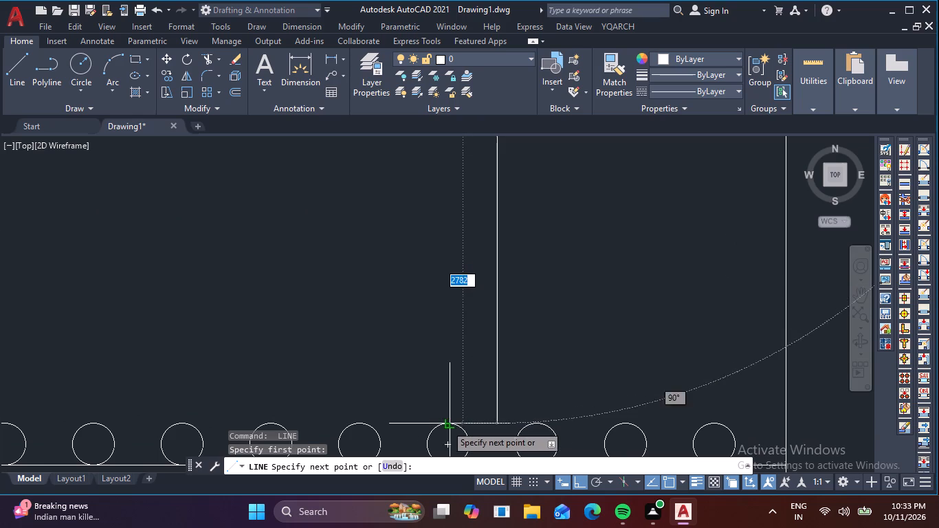
click(496, 423)
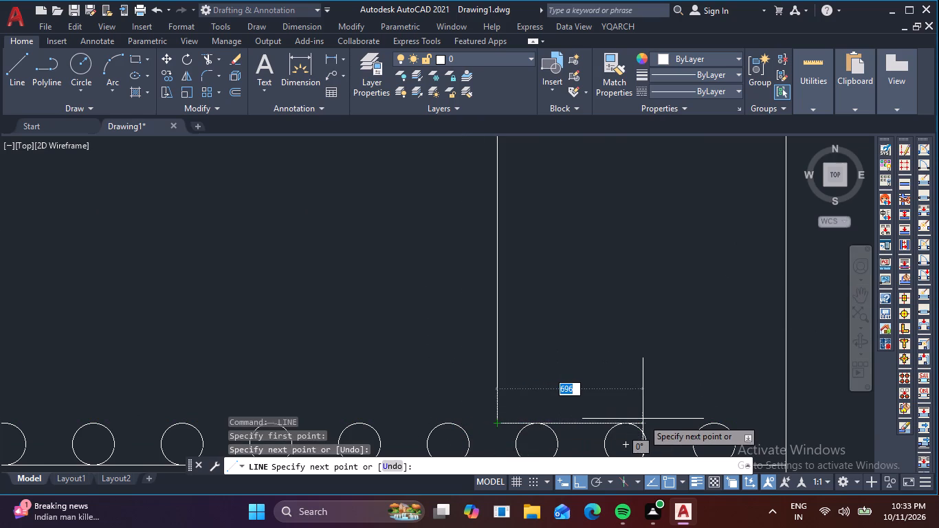
scroll(643, 422, up, 3)
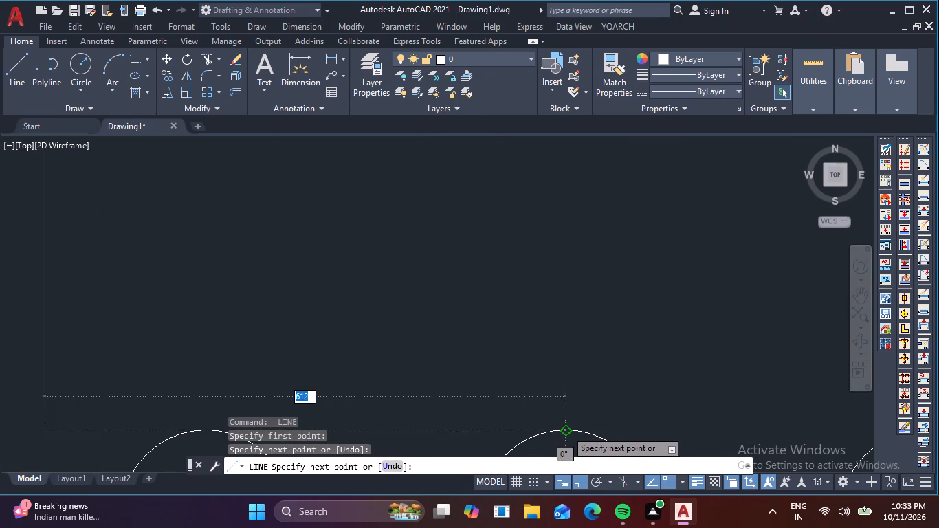
click(566, 430)
key(Escape)
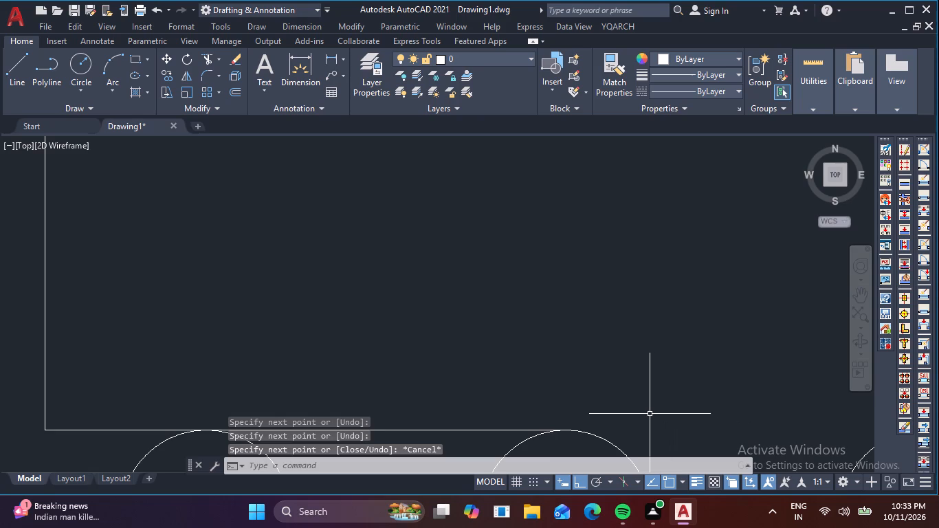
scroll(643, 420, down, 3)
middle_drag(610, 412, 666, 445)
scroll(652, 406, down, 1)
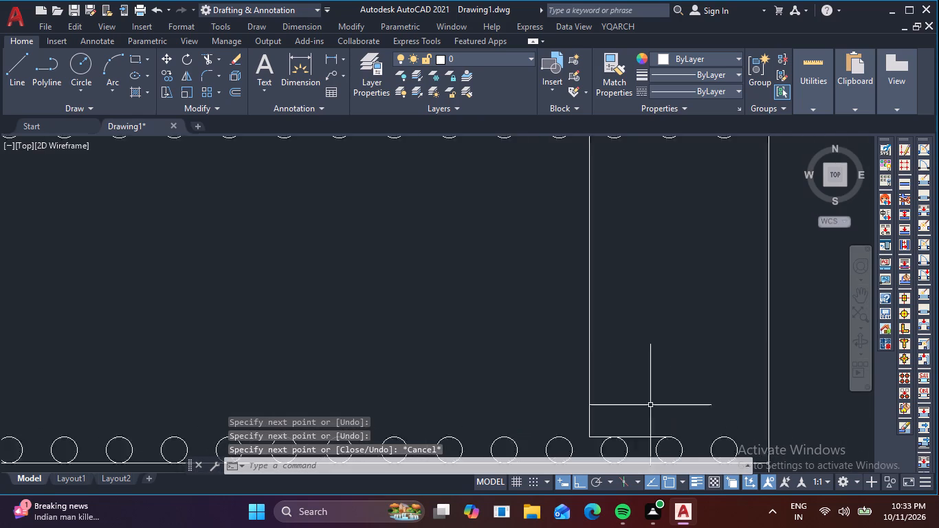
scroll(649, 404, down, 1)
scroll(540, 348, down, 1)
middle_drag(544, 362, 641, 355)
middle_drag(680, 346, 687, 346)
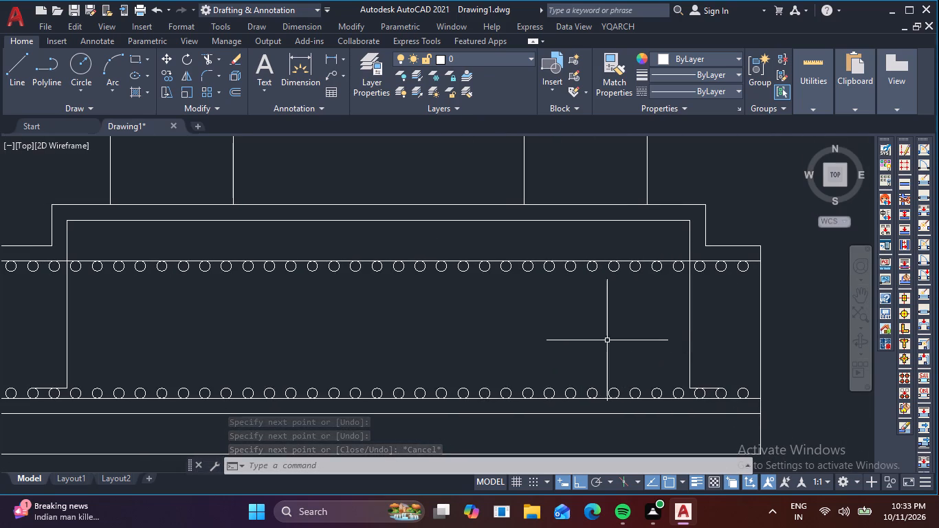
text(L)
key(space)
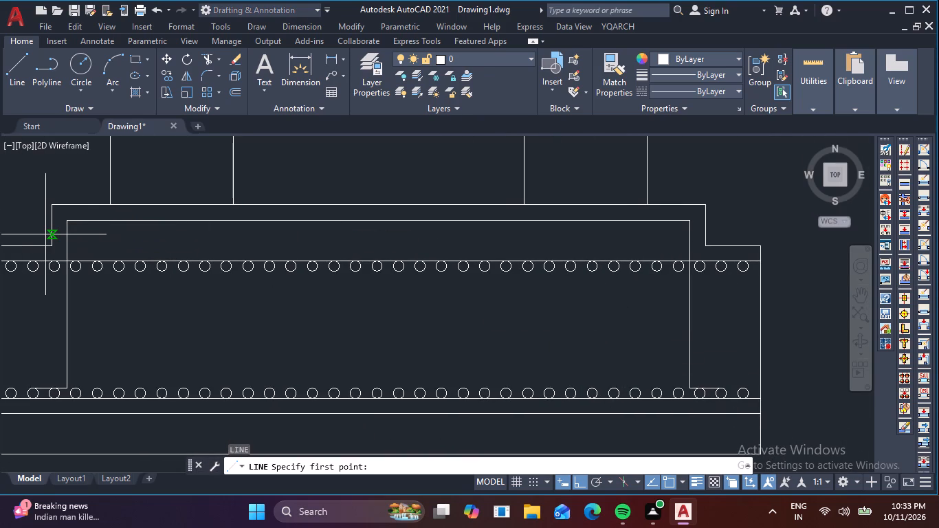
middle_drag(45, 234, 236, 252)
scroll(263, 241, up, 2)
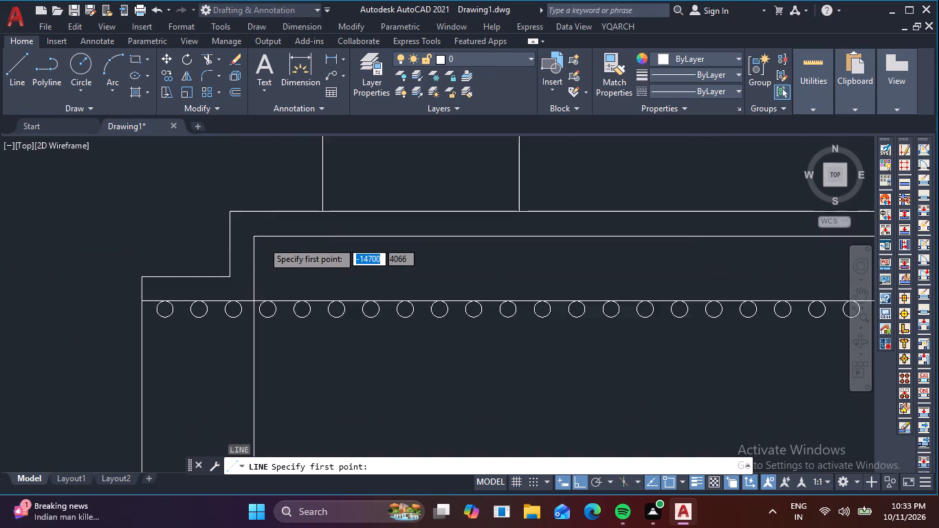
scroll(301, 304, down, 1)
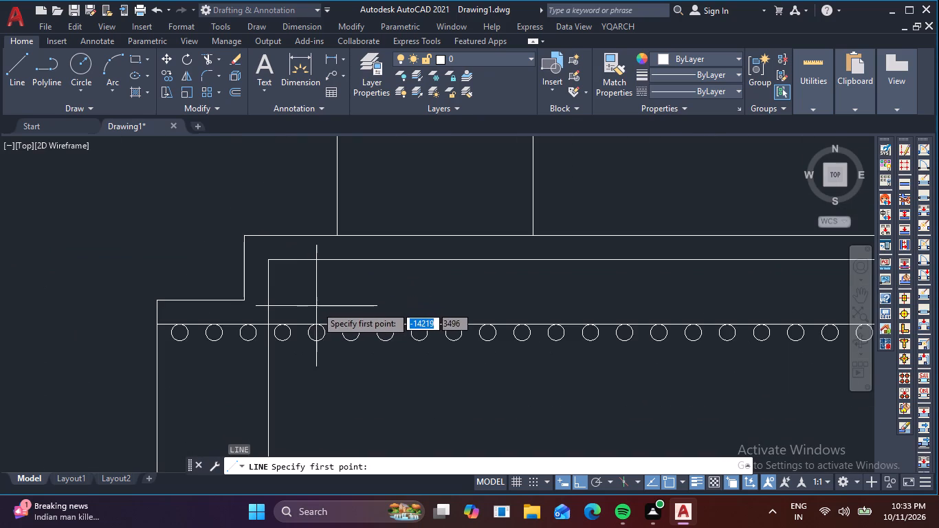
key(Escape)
Copy the fifth upper bar circle from the raft's left end 800 straight up, touching the underside of the raised step's inner top bar line.
click(320, 345)
click(316, 334)
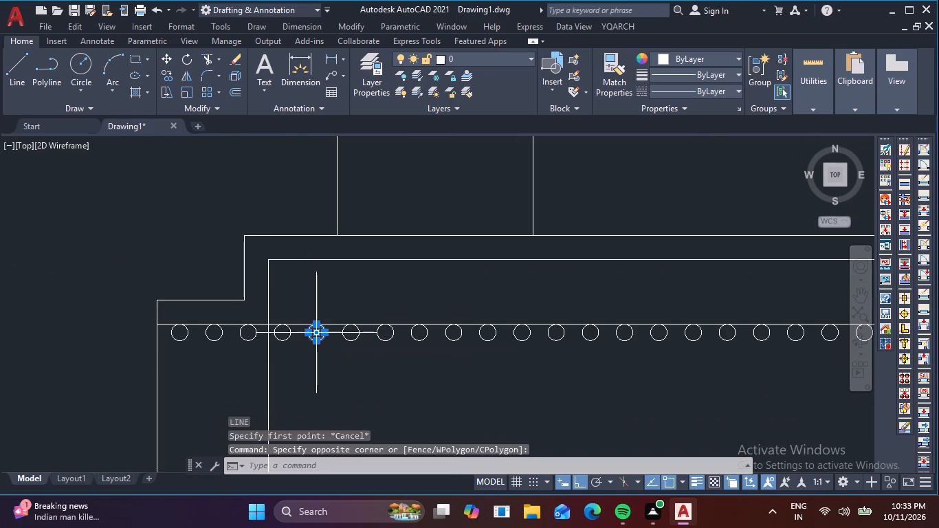
text(CO)
key(space)
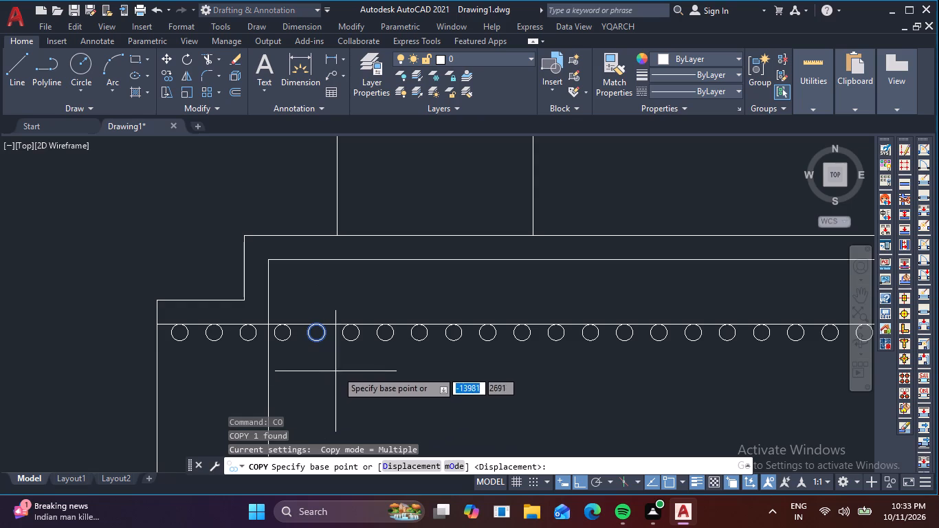
scroll(317, 333, up, 2)
click(314, 322)
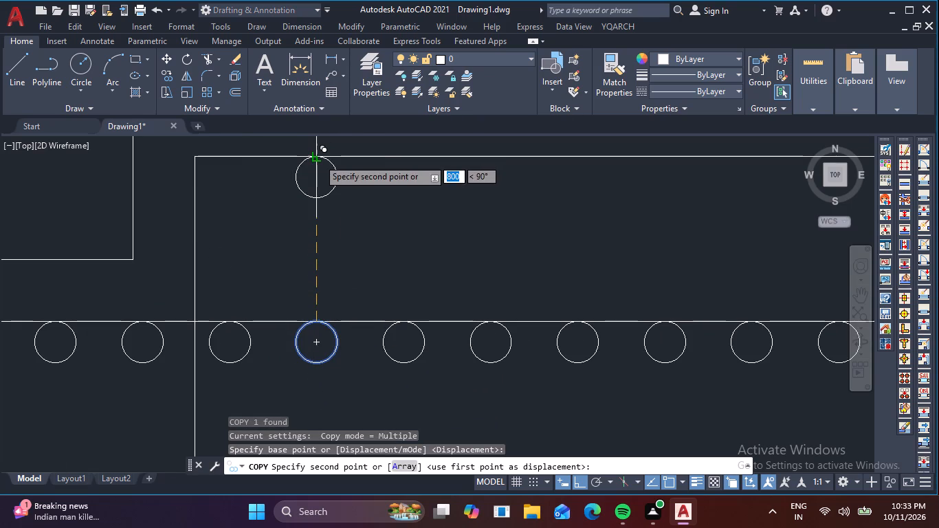
click(318, 159)
key(Escape)
Copy the circle under the inner top bar line about 493 leftward so it touches the left inner vertical bar in the corner.
drag(351, 220, 350, 214)
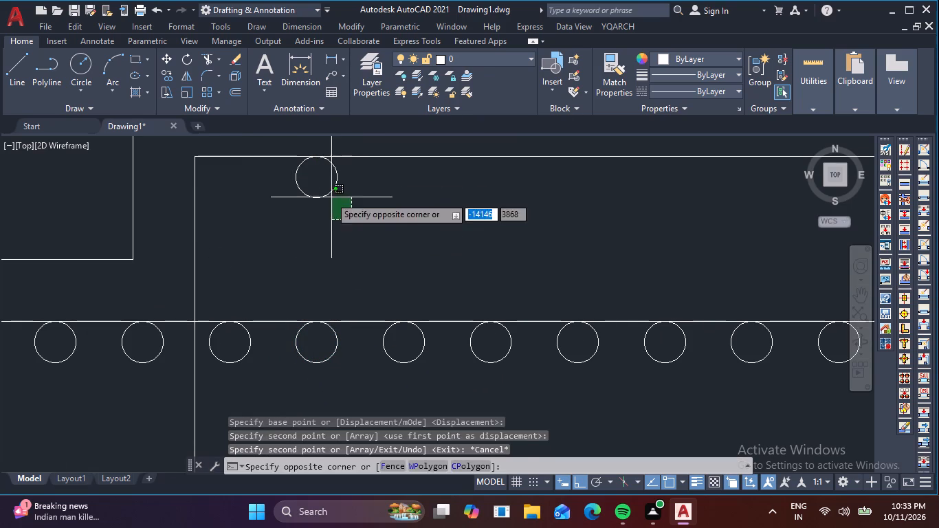
click(314, 188)
text(CO)
key(space)
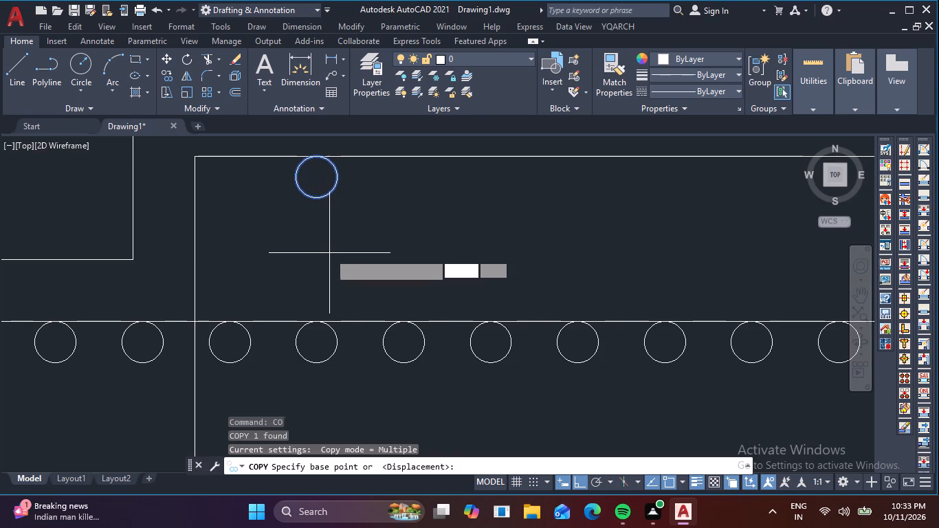
click(296, 175)
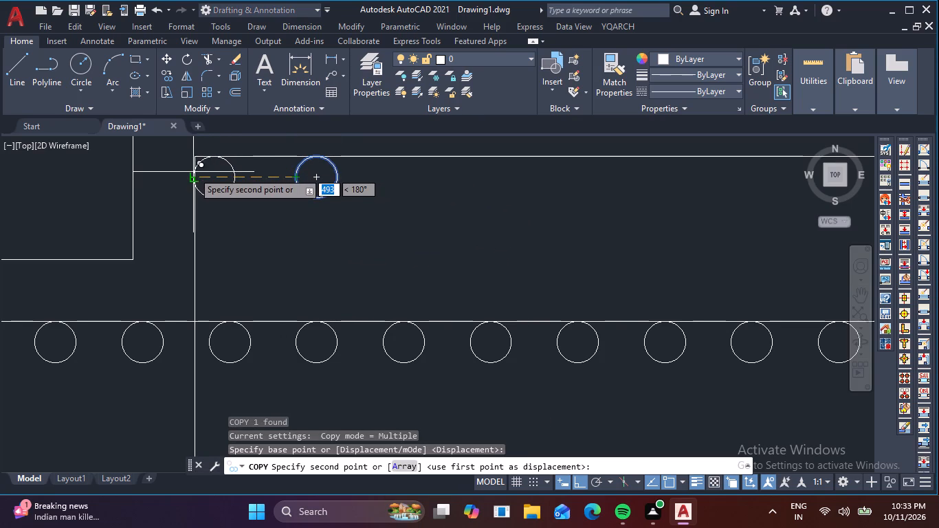
scroll(192, 182, up, 2)
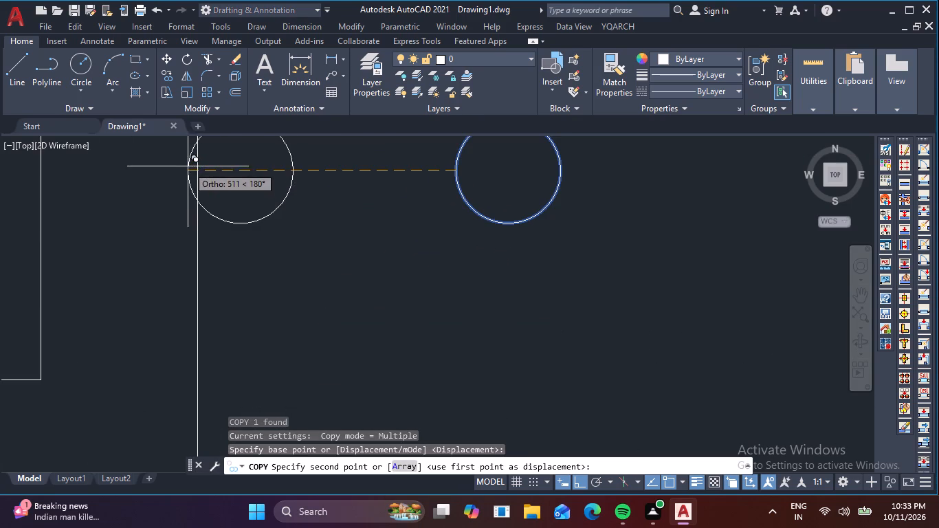
click(195, 173)
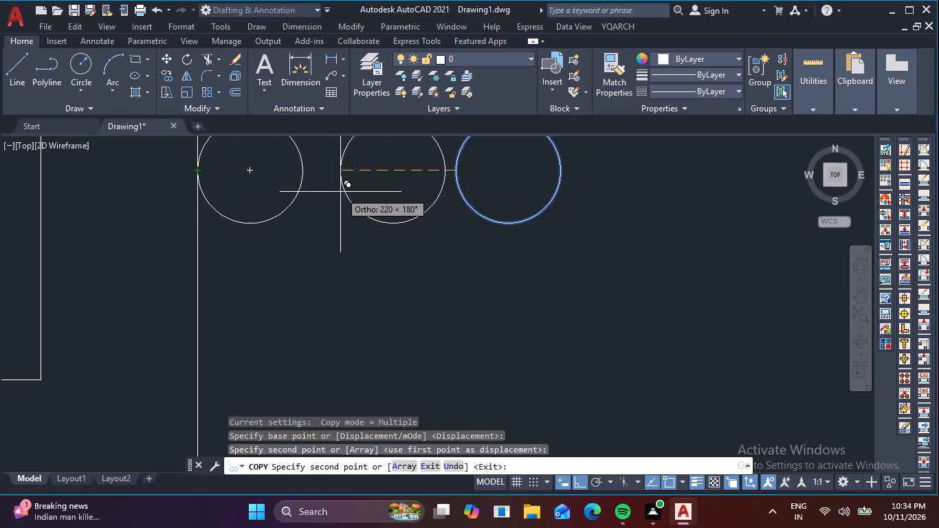
key(Escape)
Move the original circle under the inner top bar line about 11446 rightward along that line, near the raised step's right inner corner.
scroll(452, 223, down, 1)
middle_drag(468, 226, 326, 260)
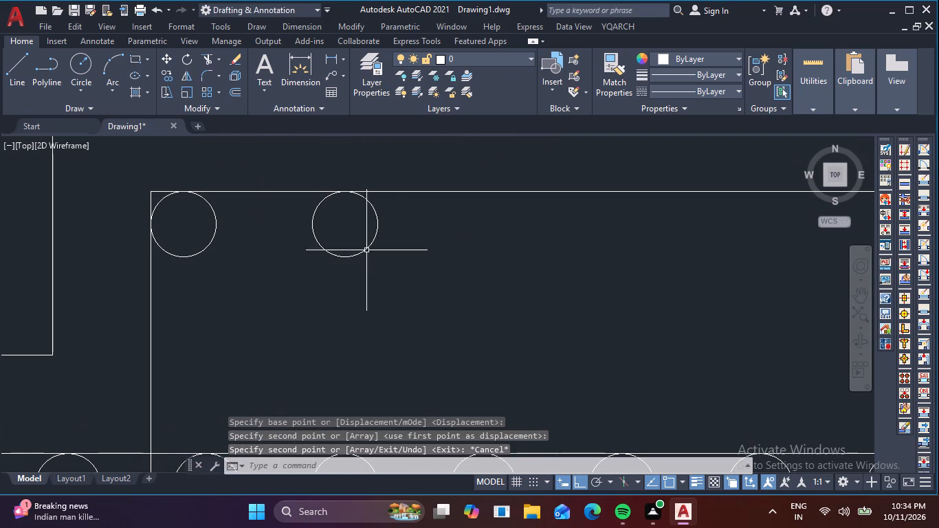
drag(399, 245, 389, 241)
click(355, 221)
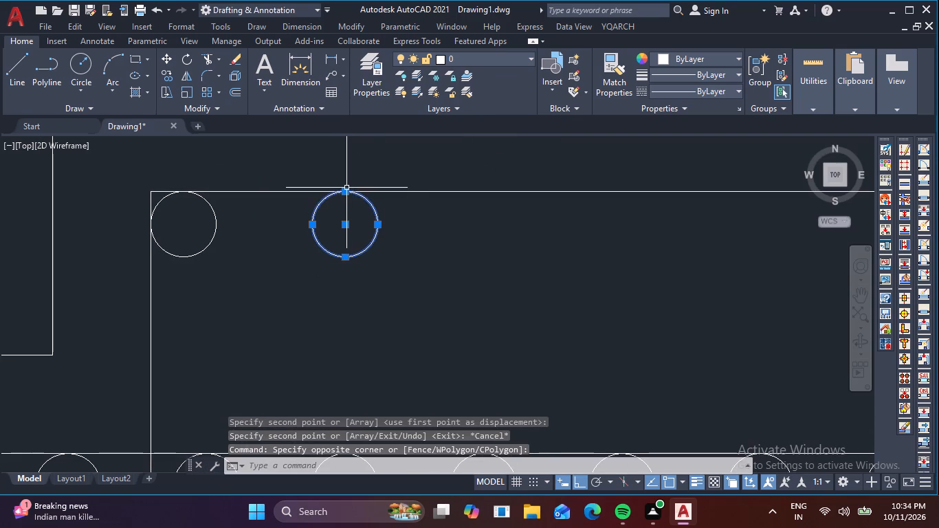
text(M)
key(space)
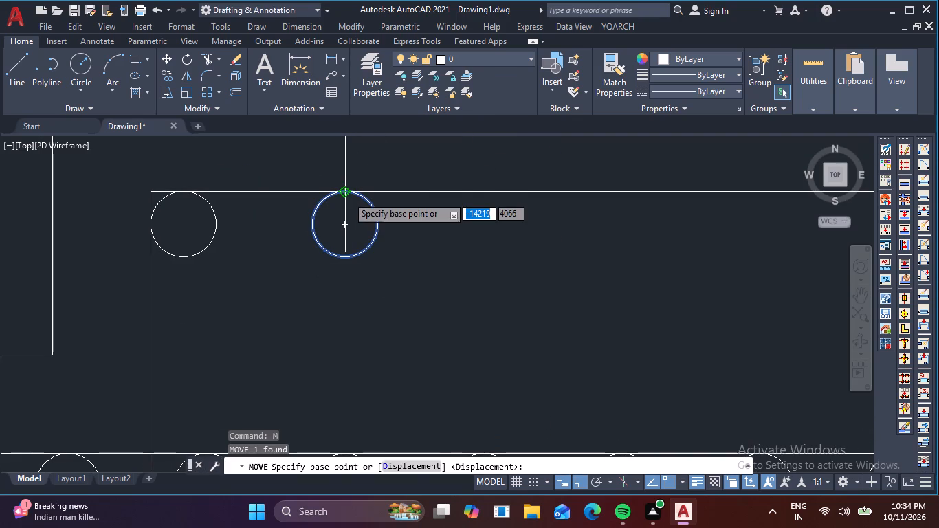
click(347, 196)
scroll(511, 195, down, 2)
middle_drag(509, 195, 109, 160)
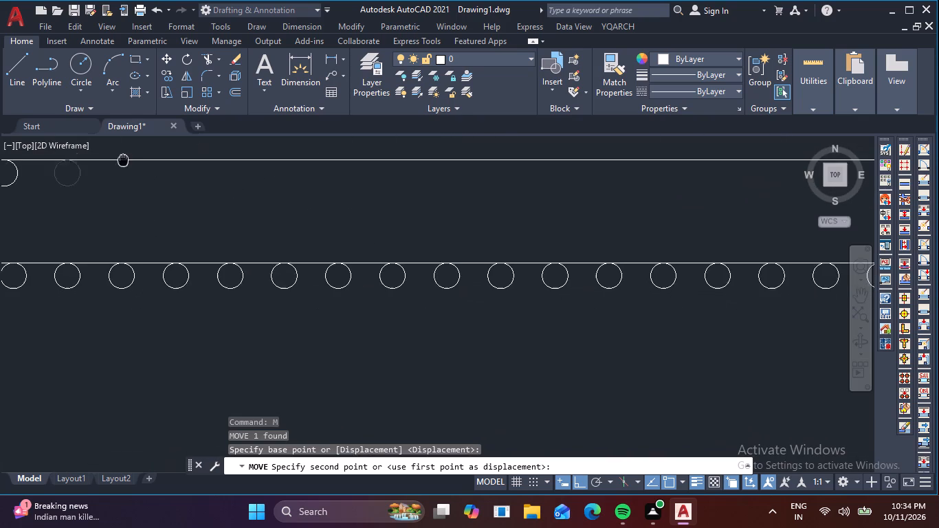
middle_drag(109, 160, 77, 160)
middle_drag(544, 179, 0, 279)
middle_drag(589, 247, 120, 302)
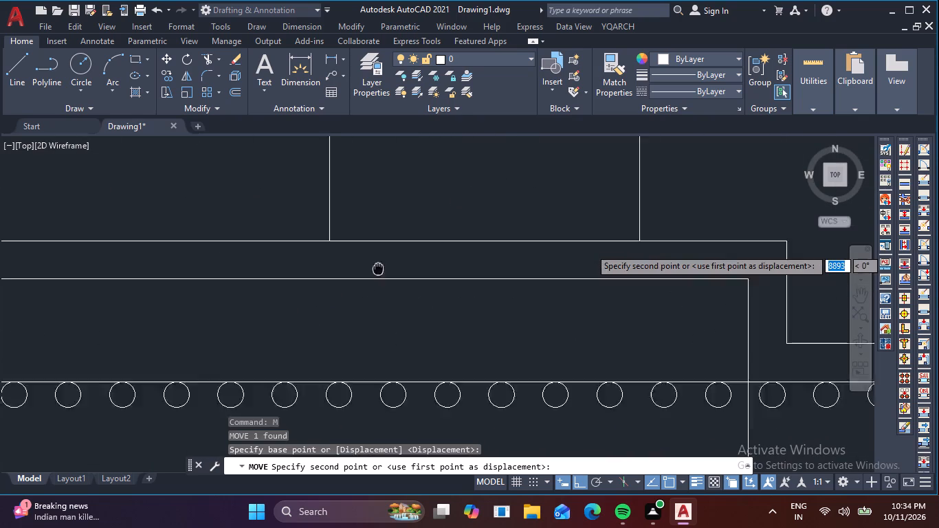
middle_drag(120, 302, 0, 293)
scroll(269, 305, up, 2)
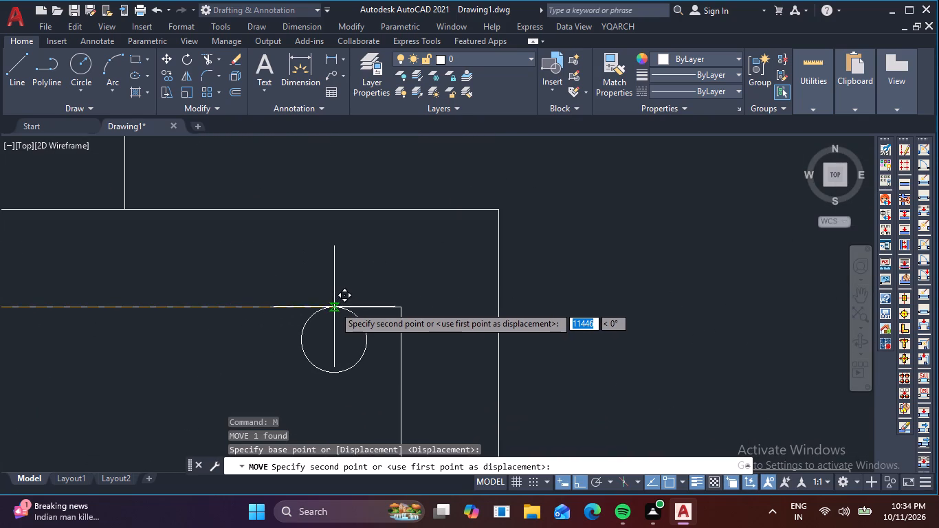
click(334, 305)
key(Escape)
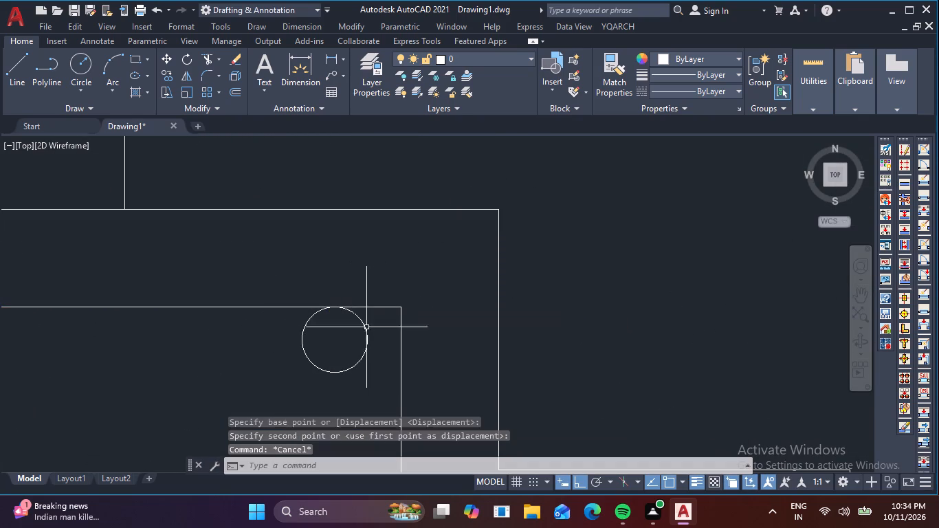
Move that circle horizontally from its right quadrant to a point outside the raised step's right edge.
click(362, 376)
click(335, 353)
text(M)
key(space)
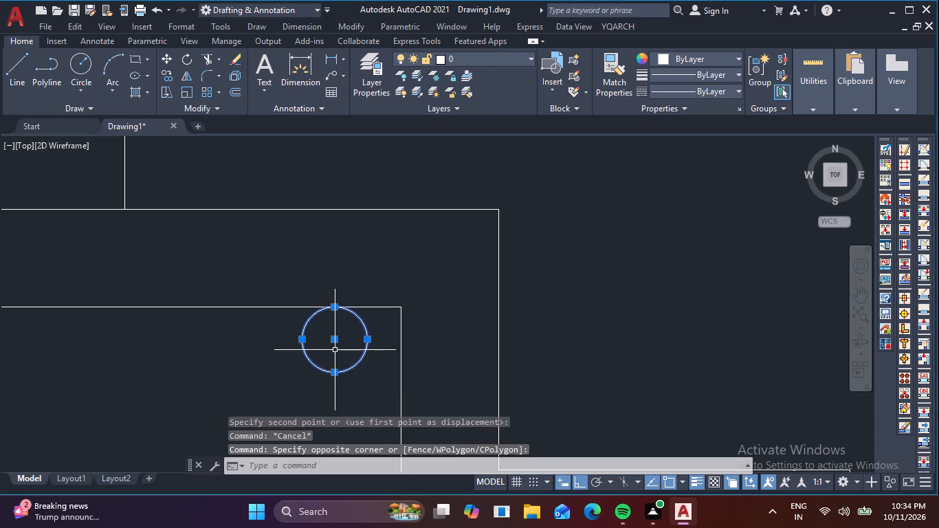
click(370, 340)
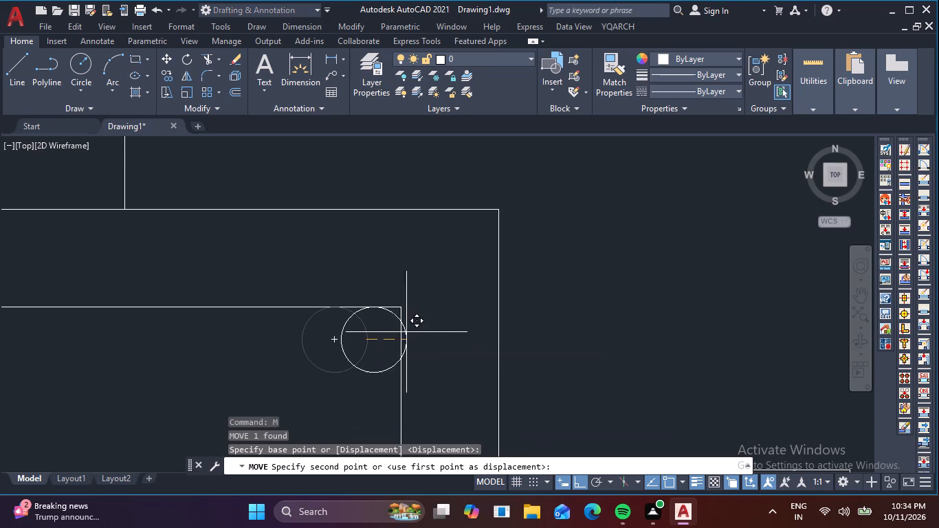
click(650, 318)
Trim the inner top bar line and left inner vertical bar where they project past the circle in the raised step's left corner.
scroll(650, 318, down, 4)
middle_drag(482, 340, 821, 269)
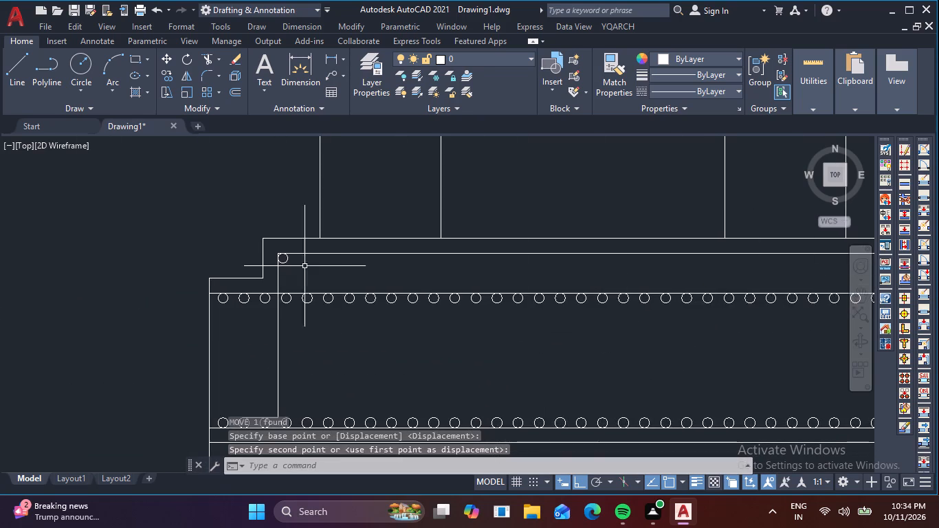
scroll(295, 263, up, 4)
middle_click(306, 263)
middle_drag(320, 275, 454, 371)
scroll(445, 331, down, 2)
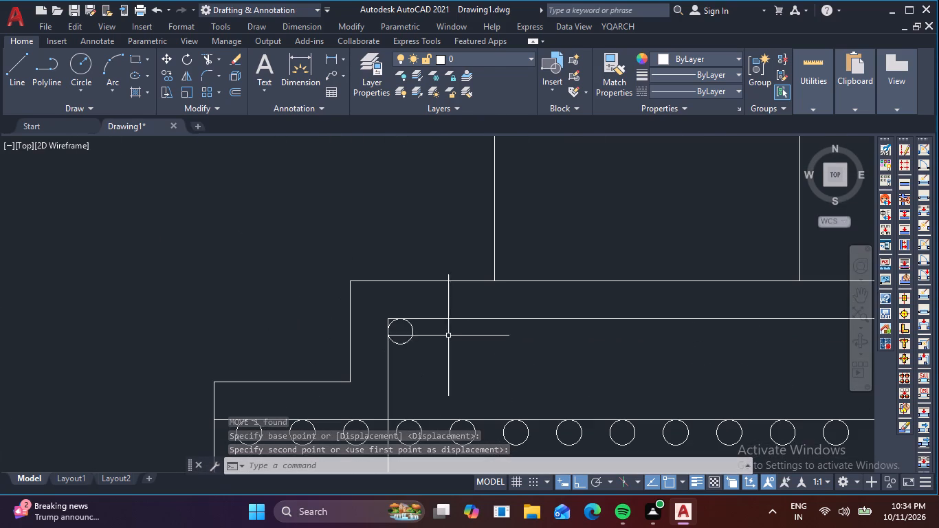
middle_drag(512, 324, 420, 291)
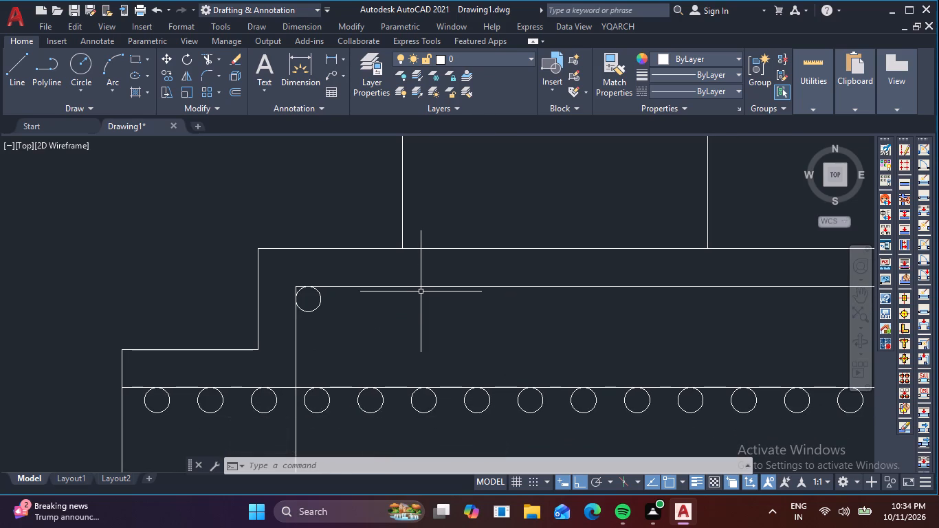
scroll(327, 285, up, 2)
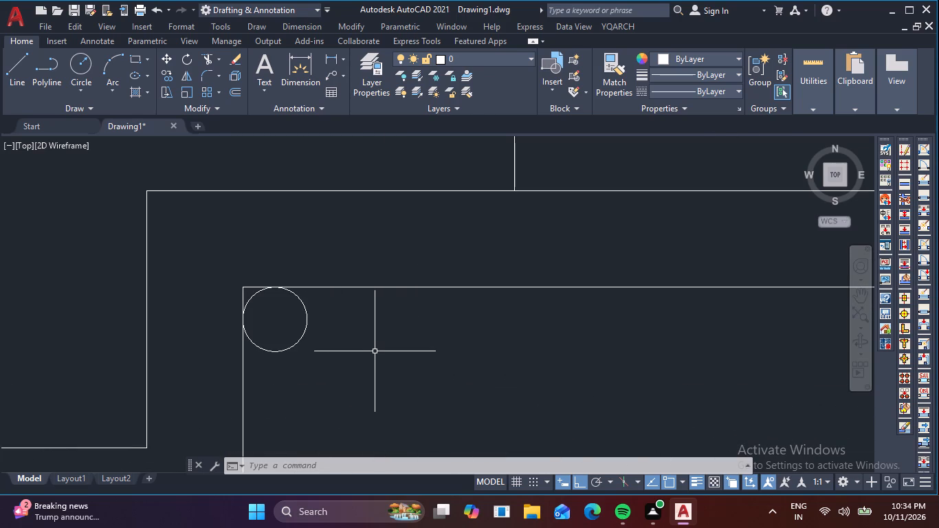
text(TR)
key(space)
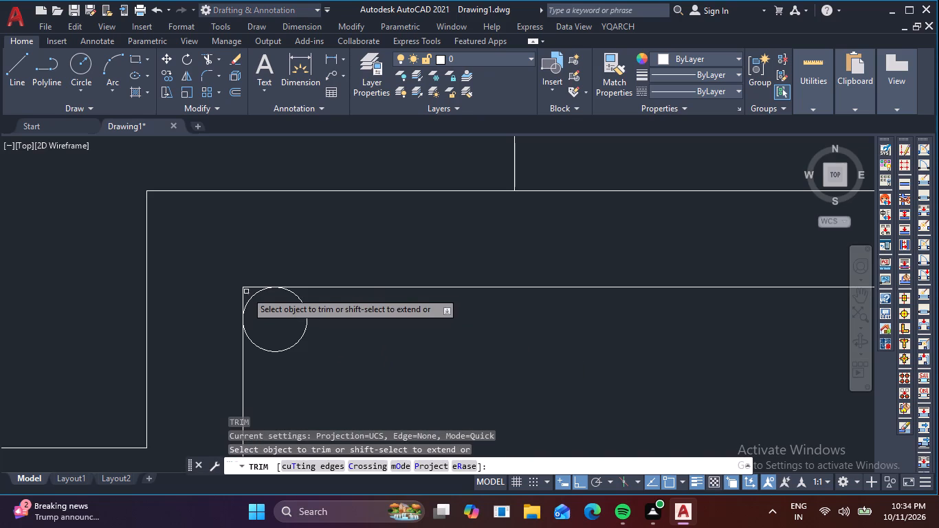
scroll(252, 280, up, 2)
click(250, 298)
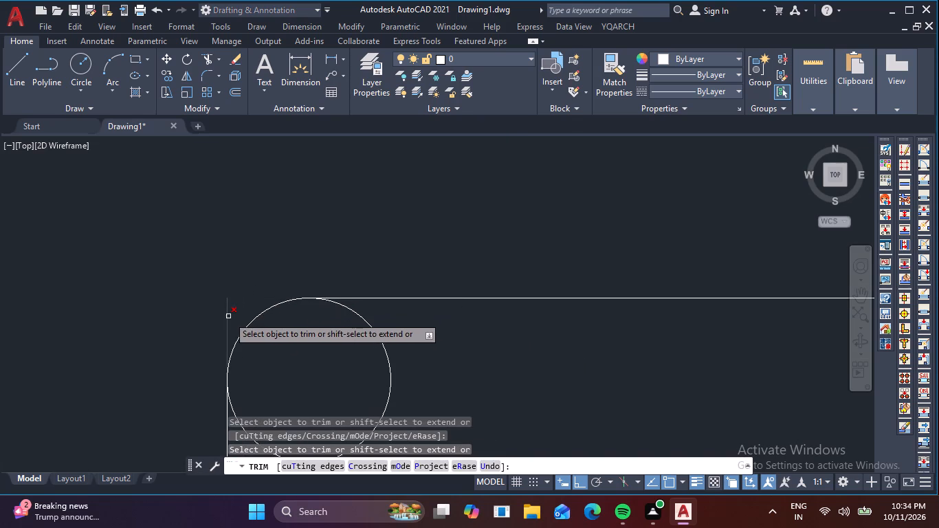
click(228, 316)
key(Escape)
Copy the left corner circle as a 13-item array fitted over about 12043 along the inner top bar line to the right inner vertical bar.
scroll(361, 280, down, 3)
middle_click(408, 333)
scroll(409, 333, up, 1)
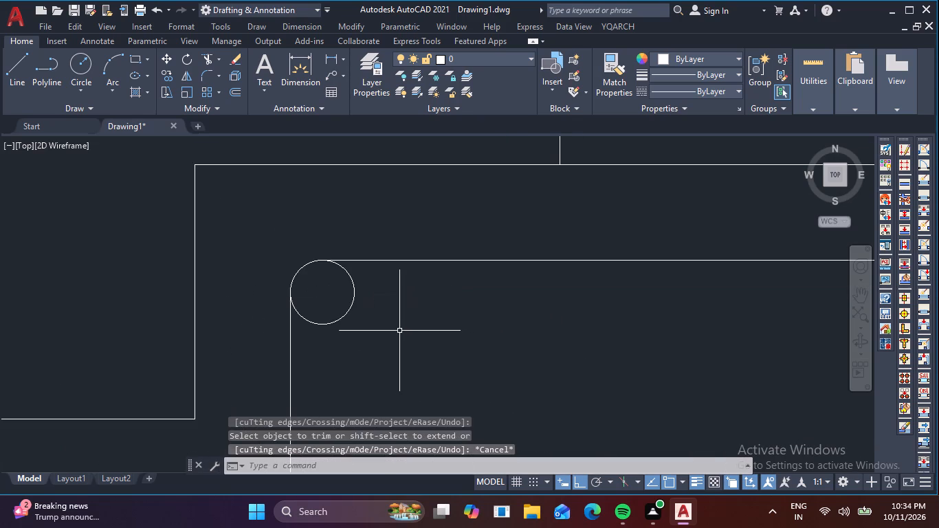
drag(396, 329, 389, 324)
click(338, 292)
text(CO)
key(space)
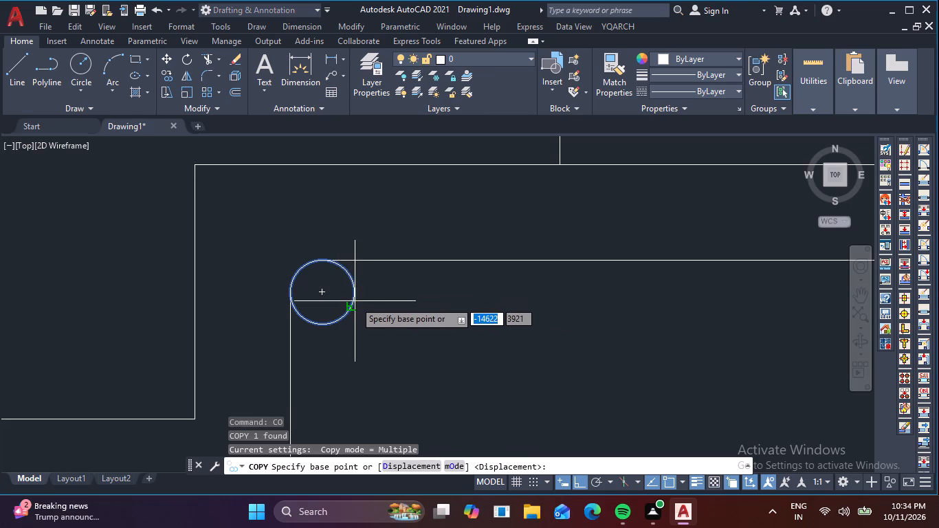
click(355, 292)
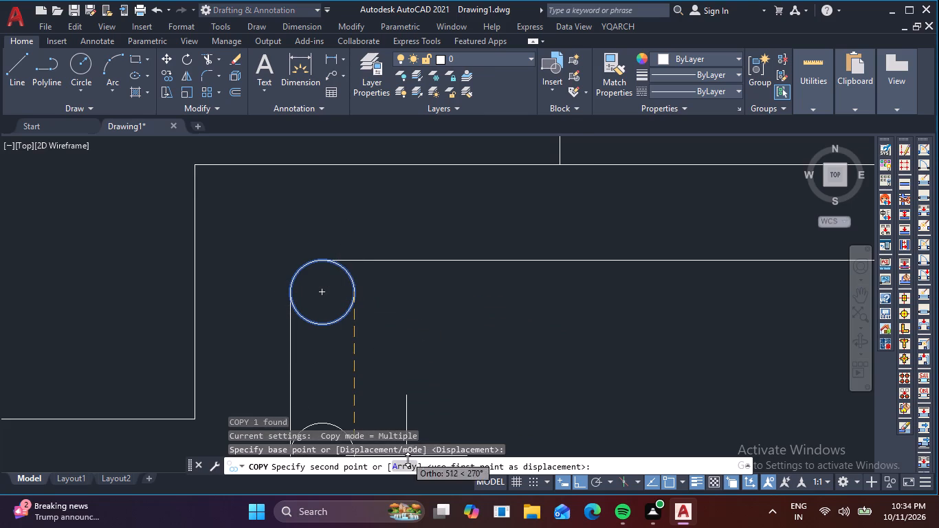
click(405, 465)
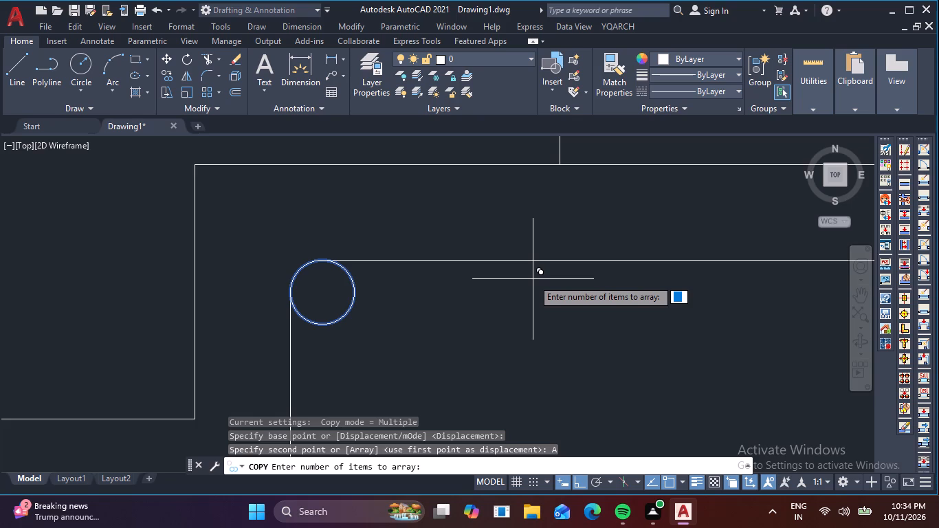
text(13)
key(Return)
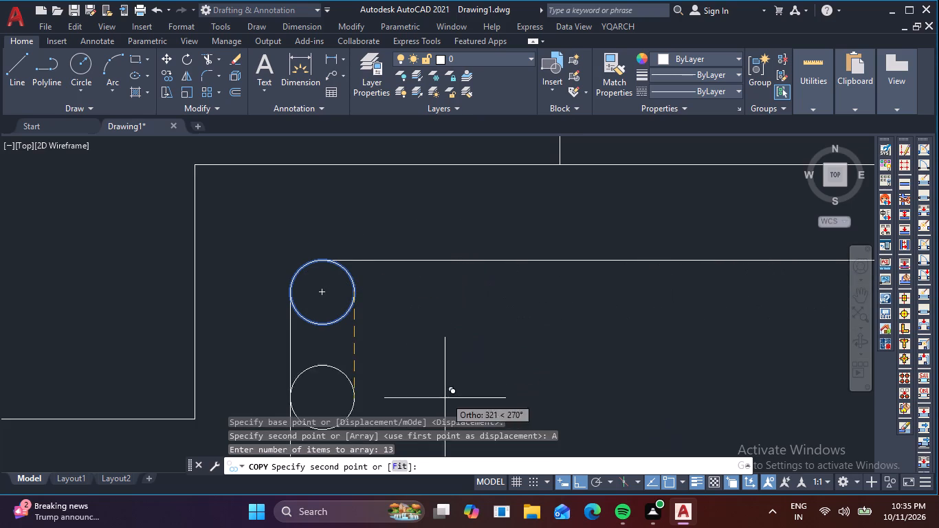
click(403, 466)
middle_drag(581, 289, 340, 308)
scroll(294, 305, down, 4)
middle_drag(489, 311, 190, 316)
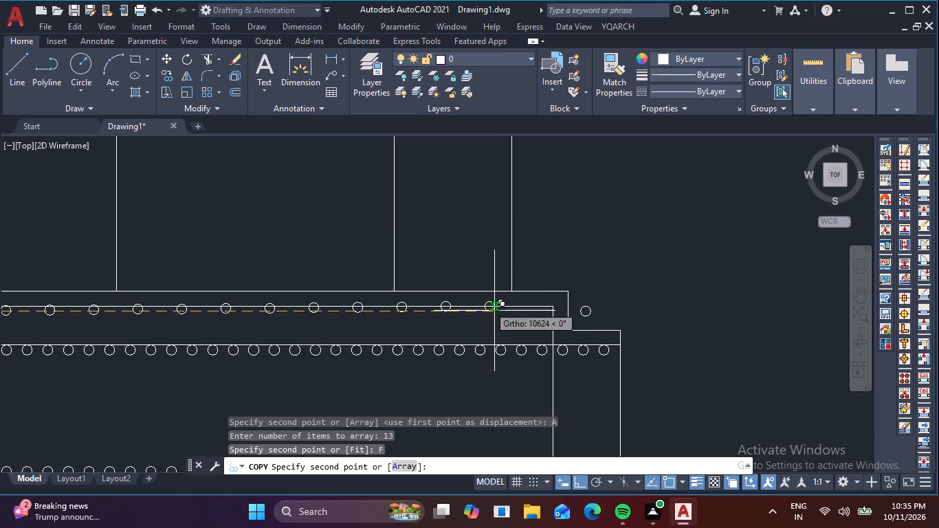
scroll(542, 327, up, 3)
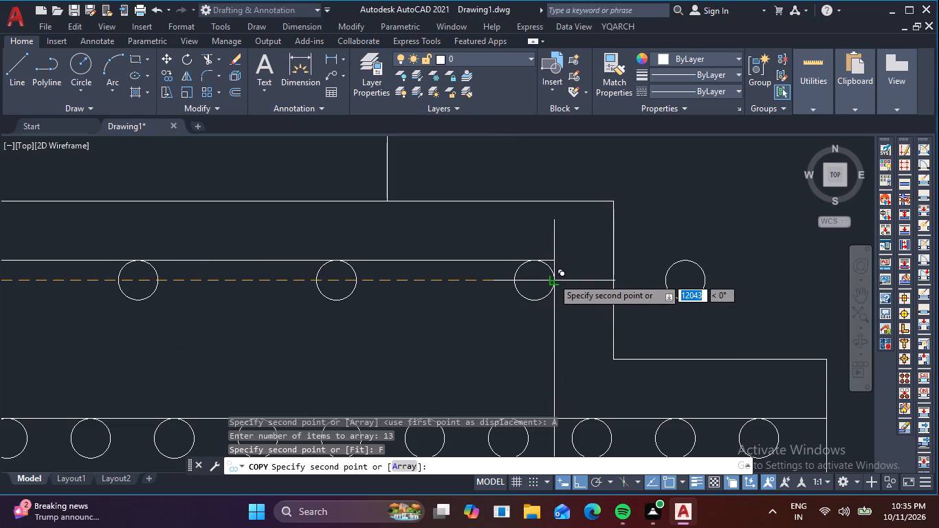
click(553, 278)
key(Escape)
Delete the stray circle outside the raised step's right edge.
scroll(554, 327, down, 4)
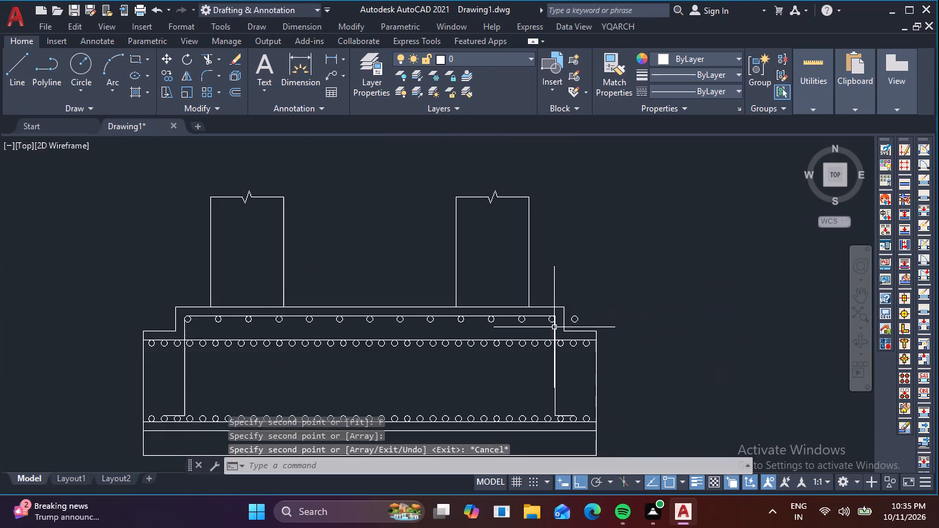
scroll(600, 324, up, 2)
click(562, 322)
click(518, 296)
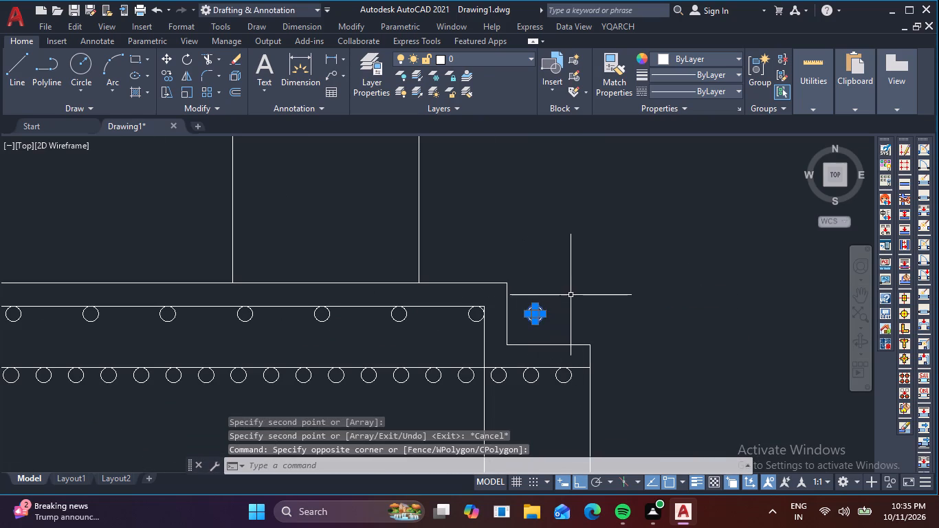
key(Delete)
Draw a horizontal line about 12400 long just below the raised step's bar circles, extending slightly past both inner vertical bars.
scroll(542, 307, down, 3)
scroll(445, 331, up, 1)
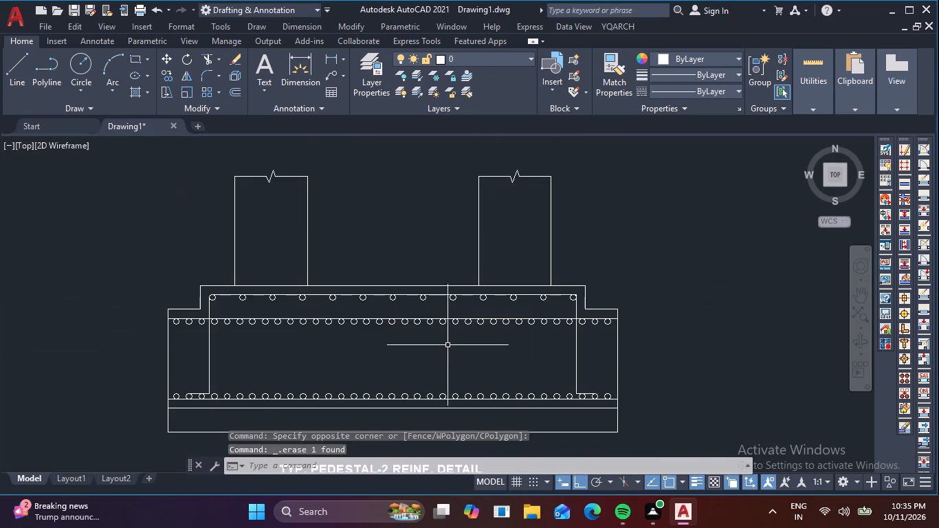
middle_drag(448, 345, 592, 324)
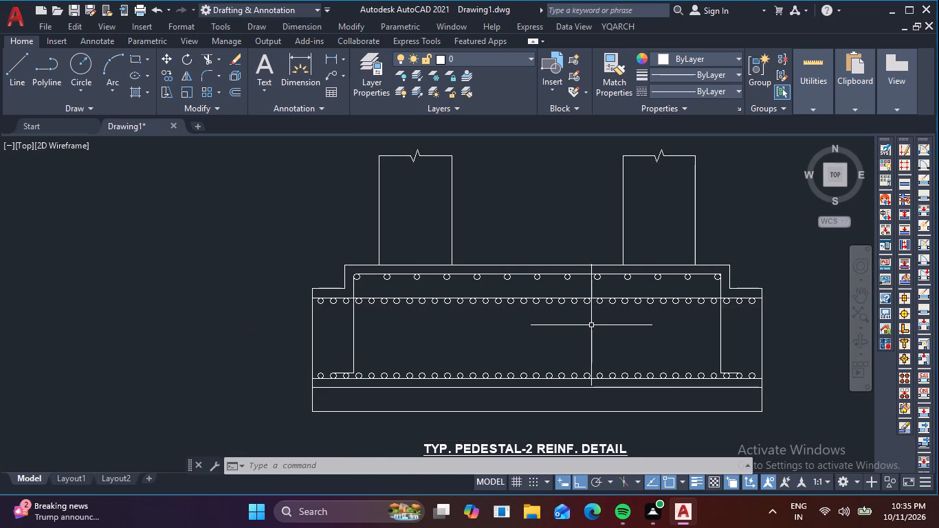
text(L)
key(space)
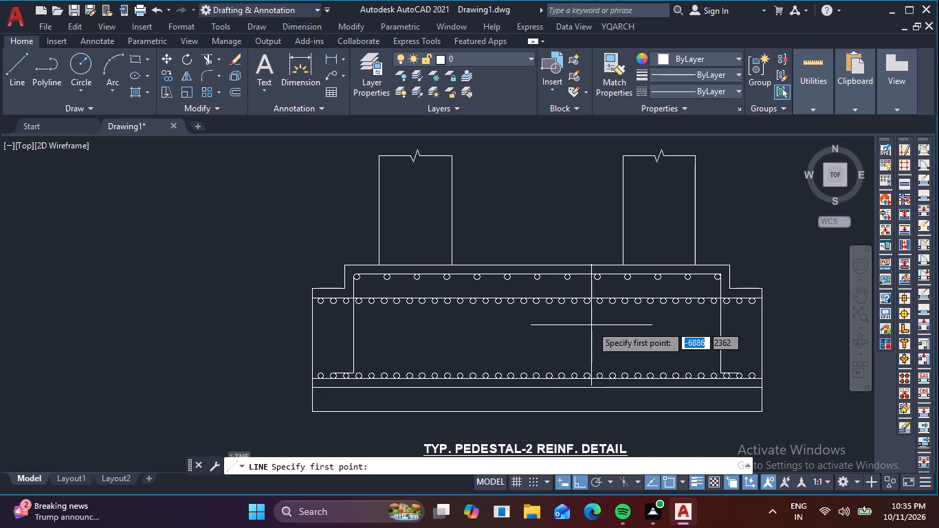
scroll(359, 318, up, 3)
scroll(366, 175, up, 1)
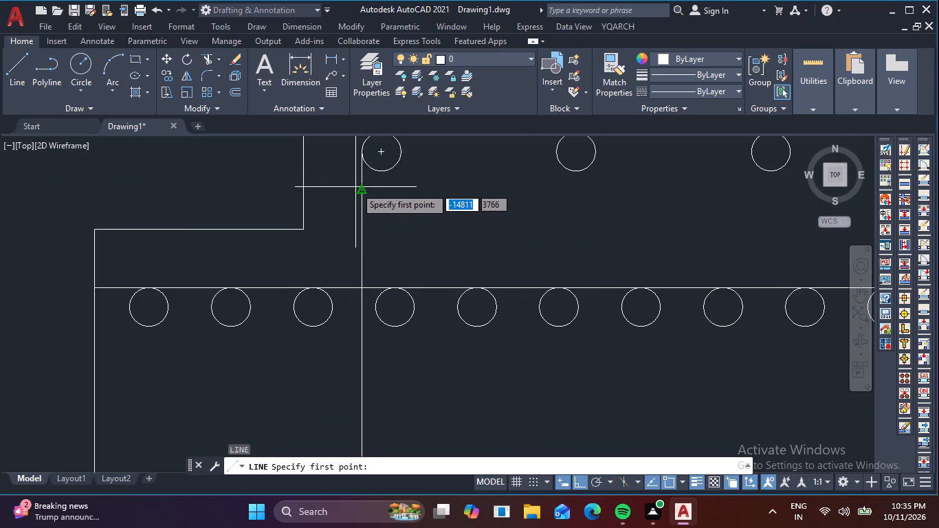
click(347, 182)
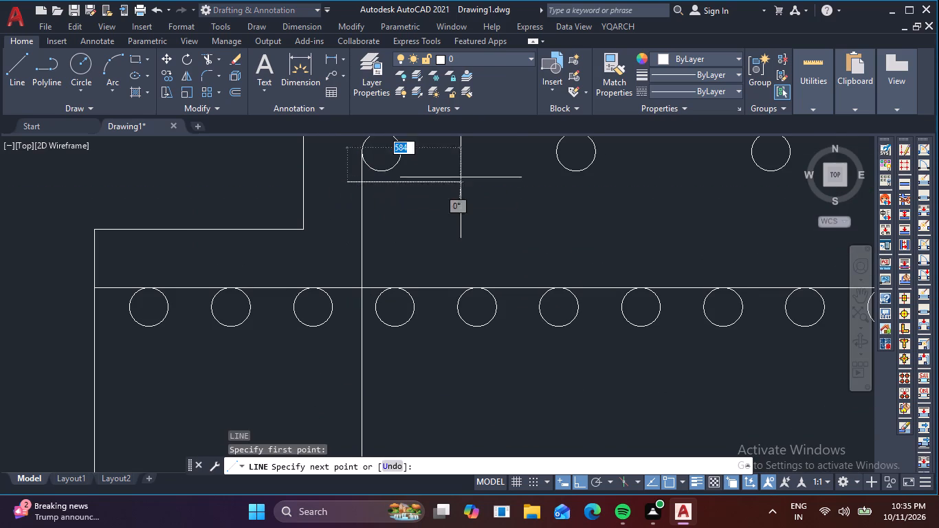
scroll(606, 175, down, 2)
scroll(725, 183, down, 2)
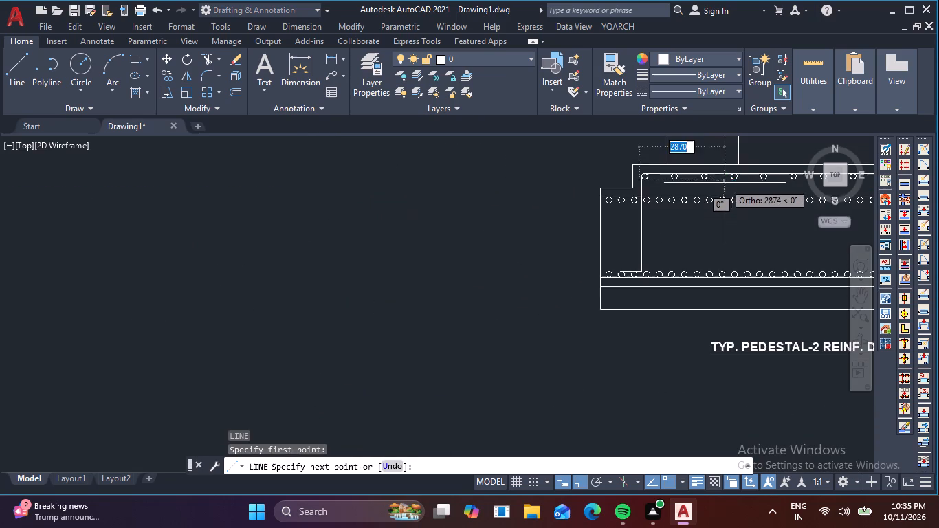
middle_drag(731, 185, 169, 289)
scroll(461, 291, up, 4)
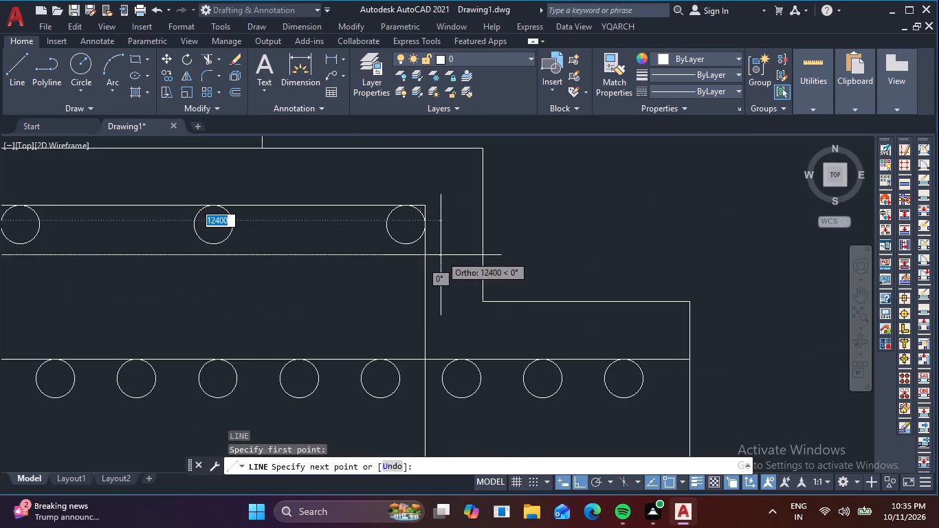
click(441, 255)
key(Escape)
Copy the new horizontal line about 178 straight down, above the raft's upper bar line.
click(358, 261)
double_click(340, 245)
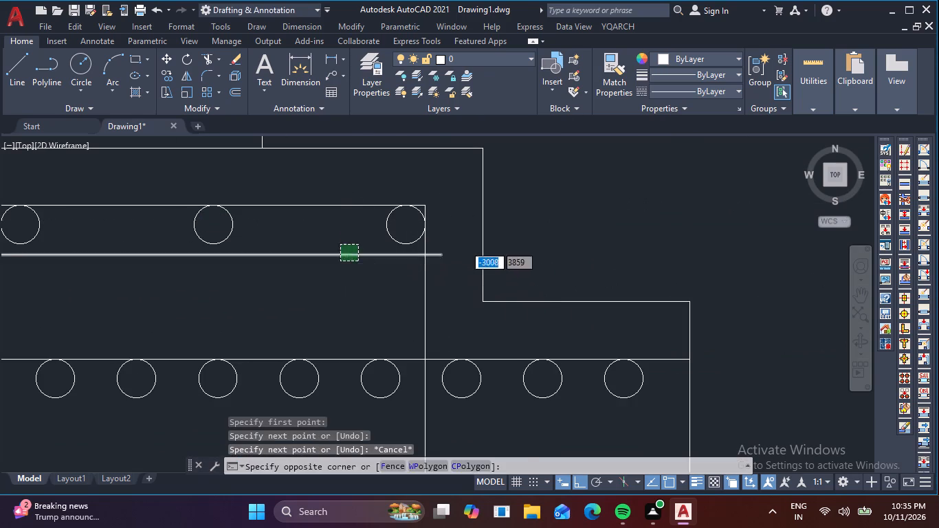
click(377, 258)
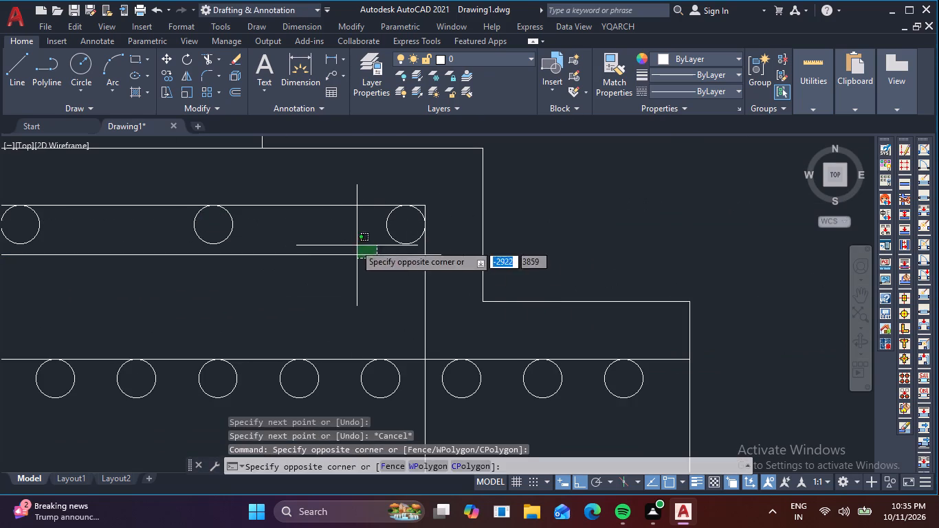
click(353, 243)
text(CO)
key(space)
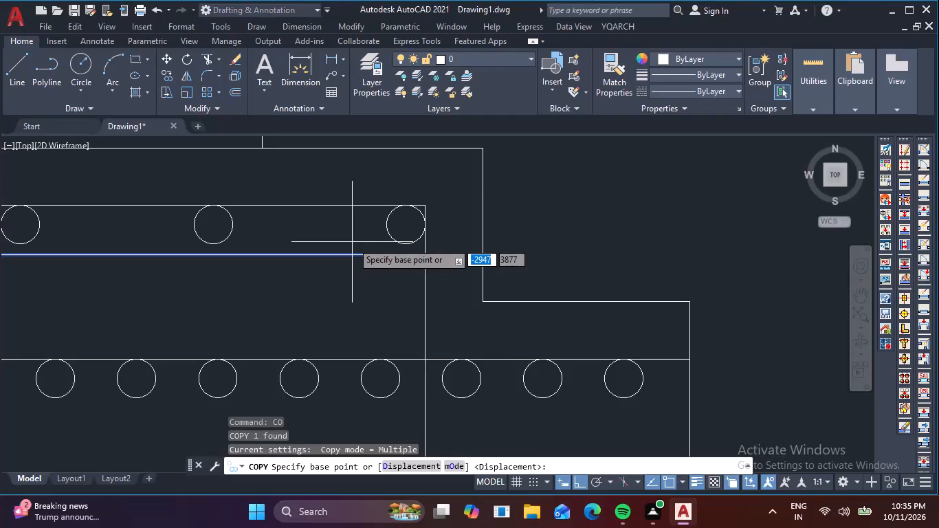
click(425, 252)
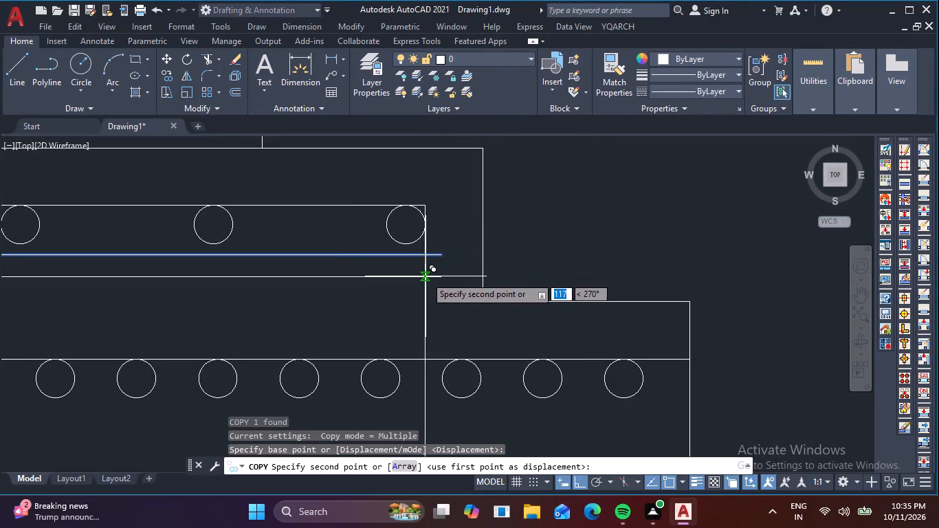
click(427, 287)
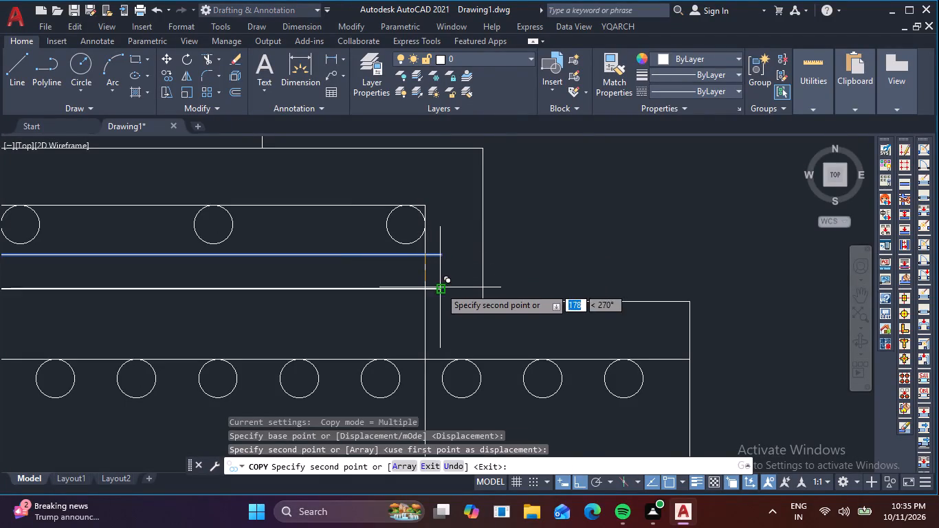
key(Escape)
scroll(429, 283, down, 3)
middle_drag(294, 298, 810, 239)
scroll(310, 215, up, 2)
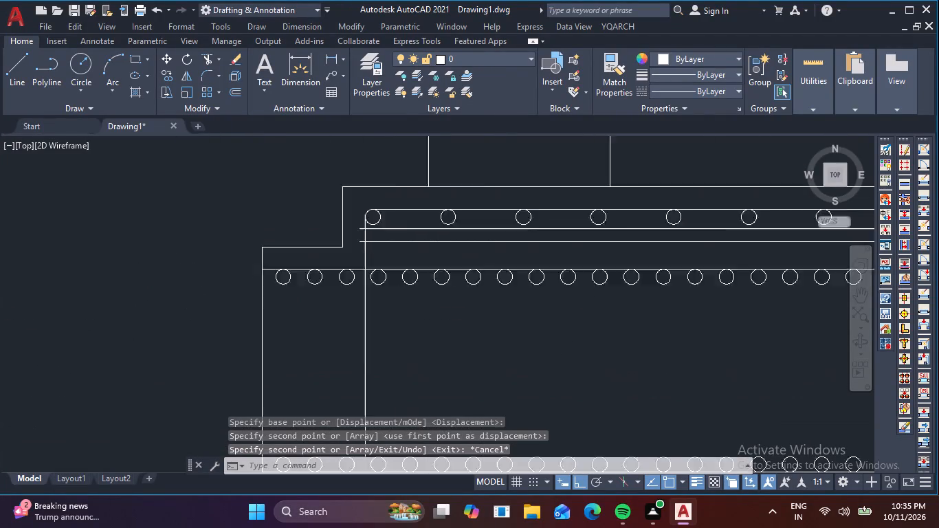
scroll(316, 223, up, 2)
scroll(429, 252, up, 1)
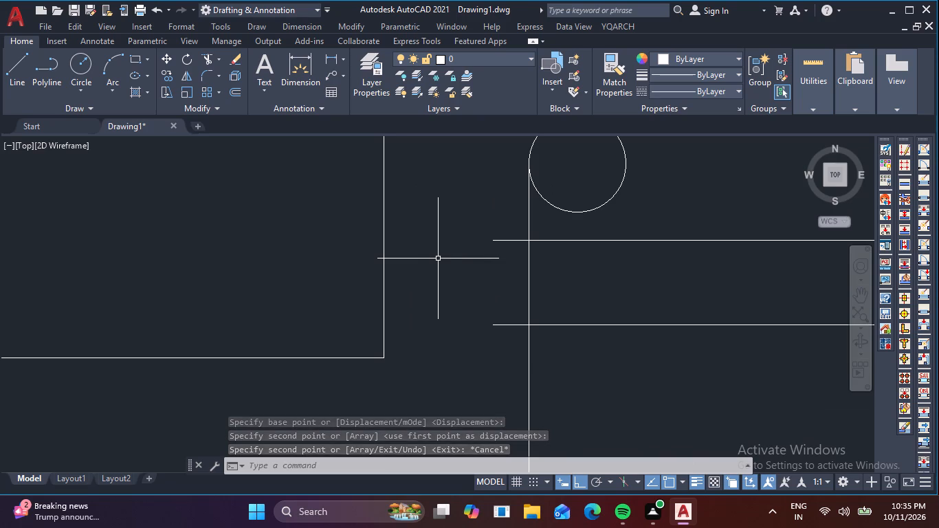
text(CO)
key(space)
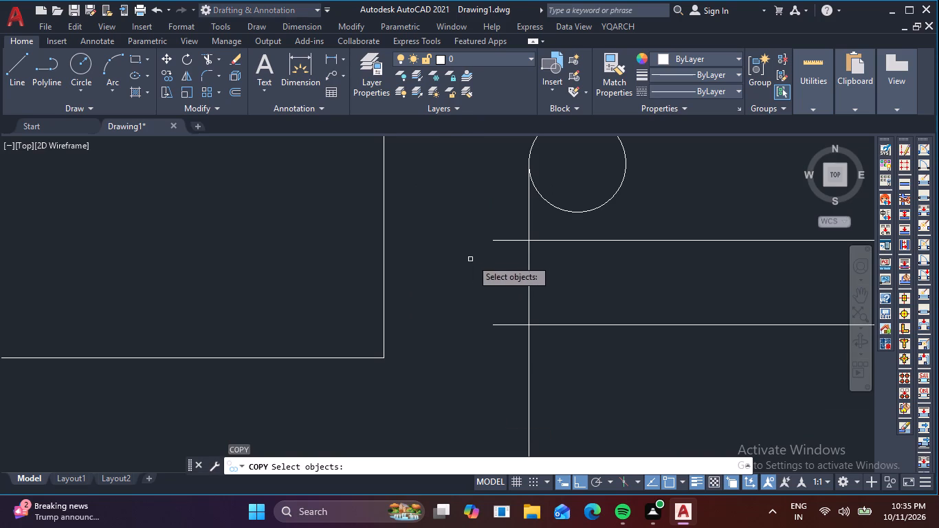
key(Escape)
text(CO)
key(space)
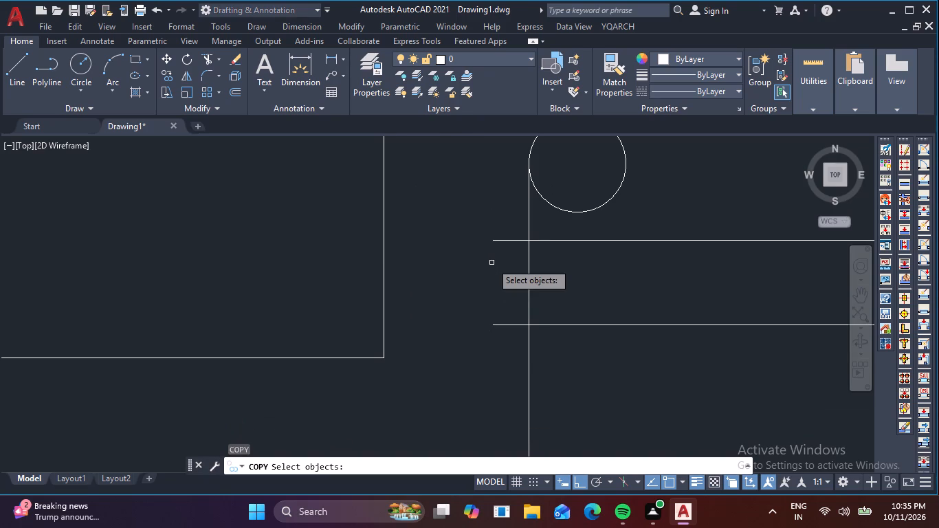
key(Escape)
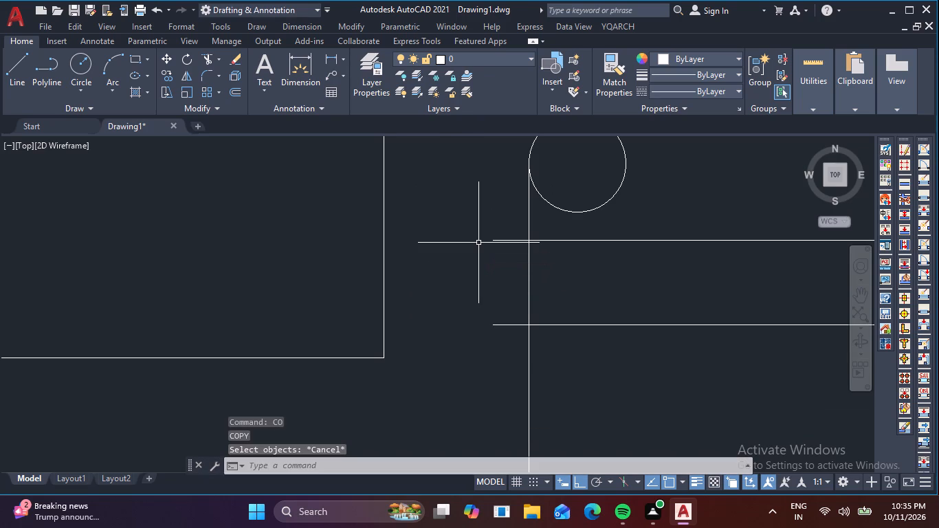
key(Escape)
Draw a circle with a radius of about 8 centred on the left end of the upper new horizontal line.
text(C)
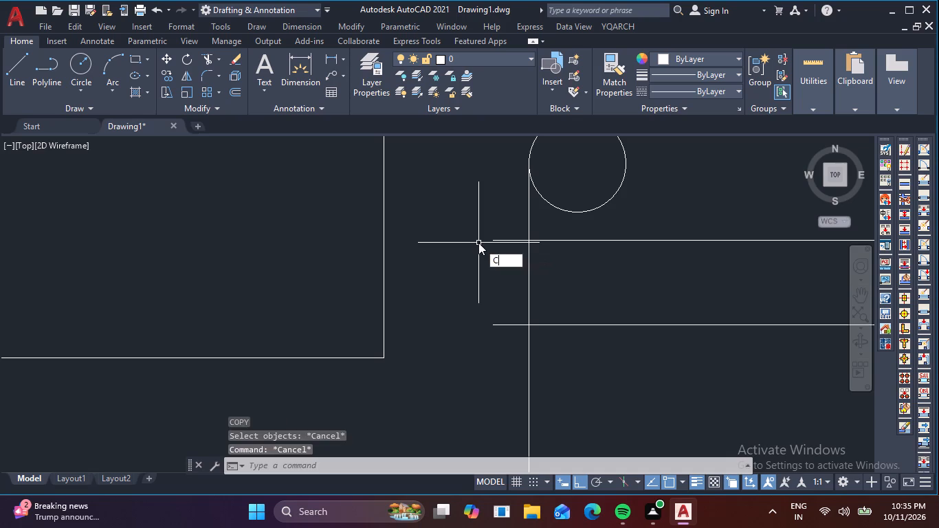
key(space)
scroll(505, 236, up, 3)
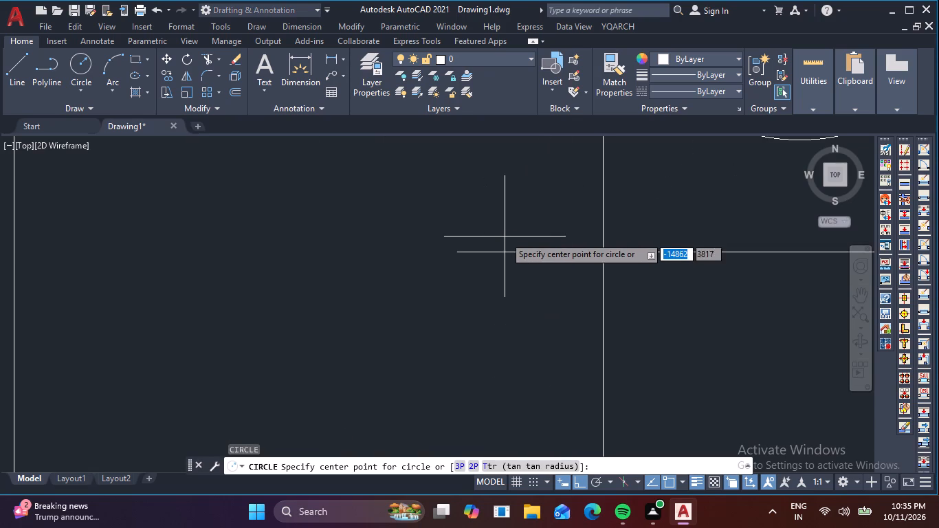
click(462, 252)
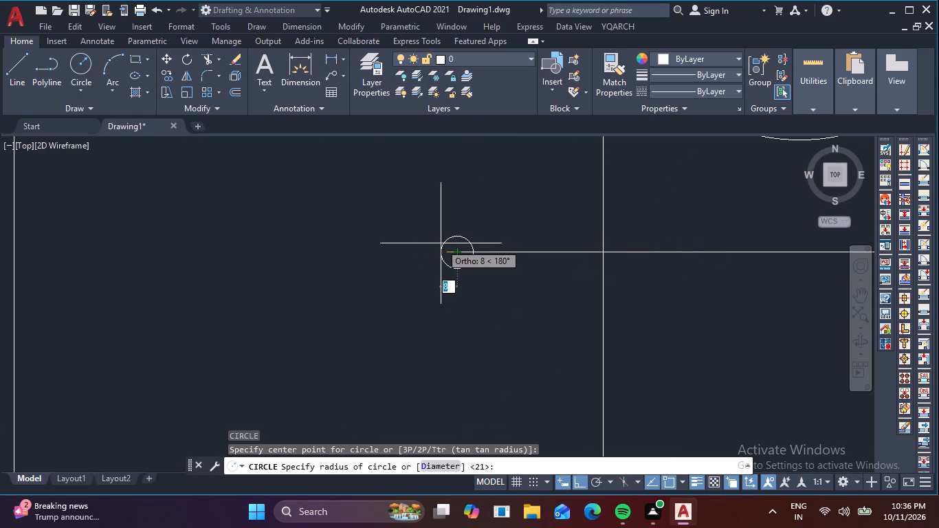
click(441, 243)
key(Escape)
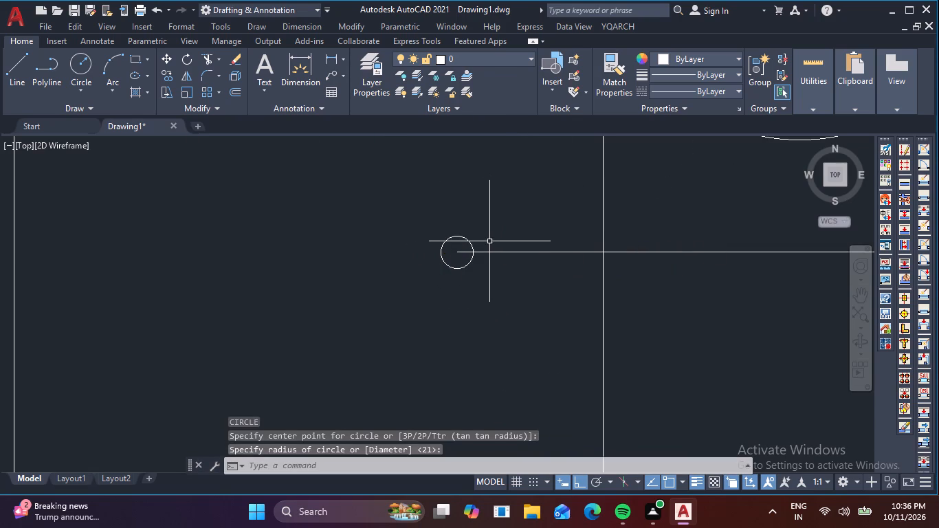
Move the small circle left by its radius so its right quadrant touches the upper line's left end.
click(489, 241)
click(445, 245)
key(m)
key(space)
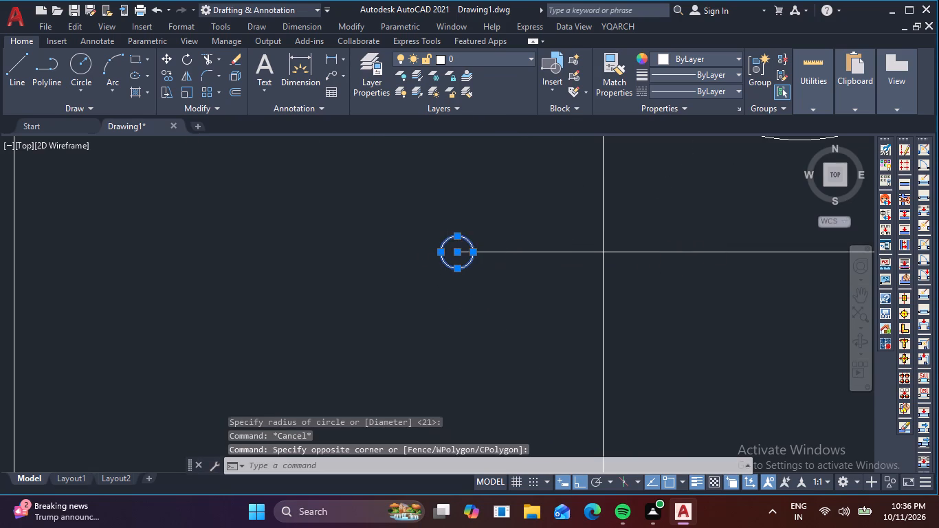
click(473, 253)
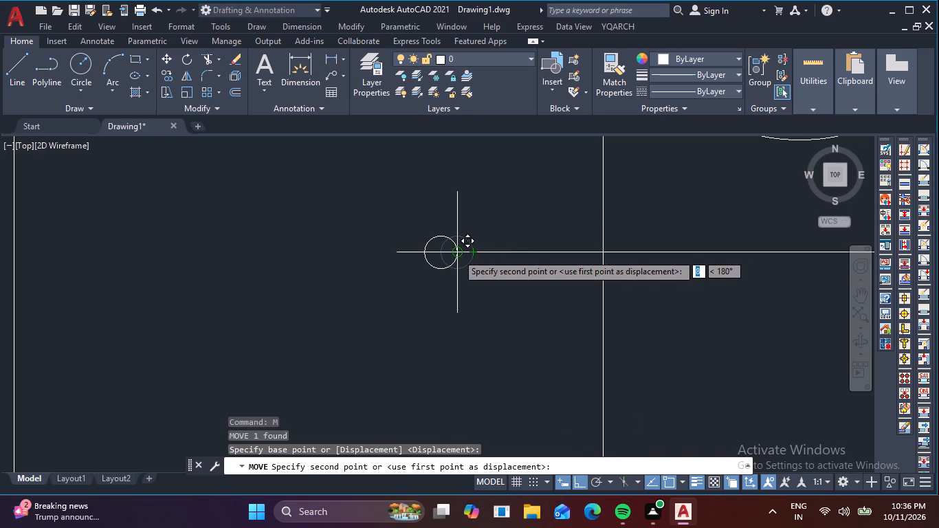
click(457, 254)
Copy the small circle straight down to the left end of the lower horizontal line.
click(452, 281)
click(420, 247)
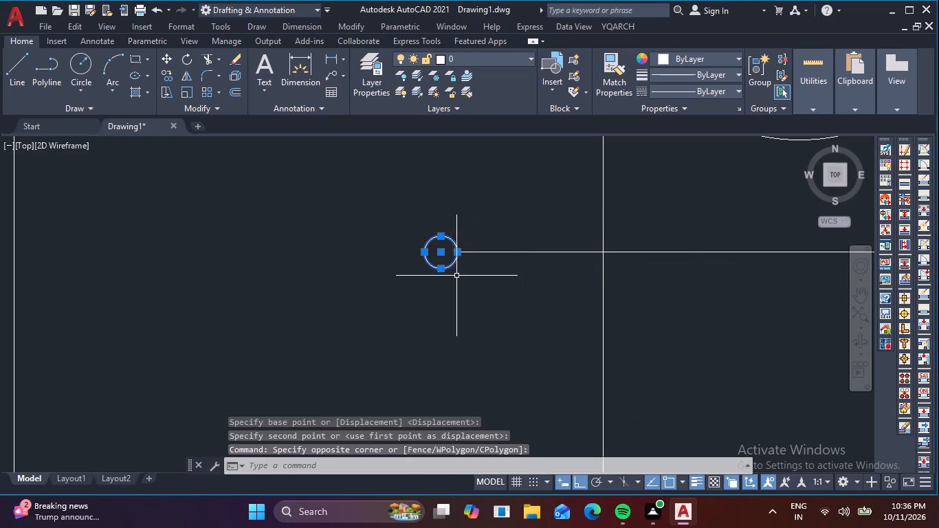
key(c)
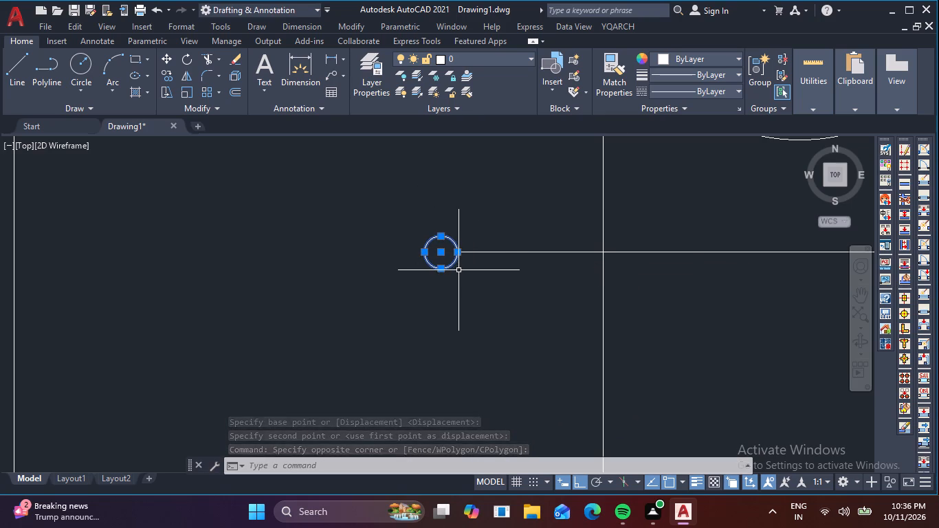
key(o)
key(space)
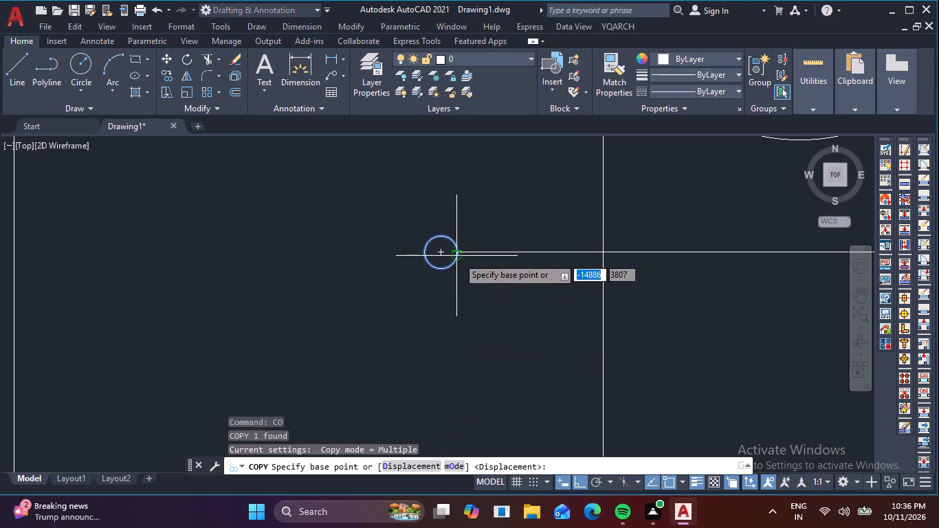
click(456, 253)
scroll(431, 307, down, 3)
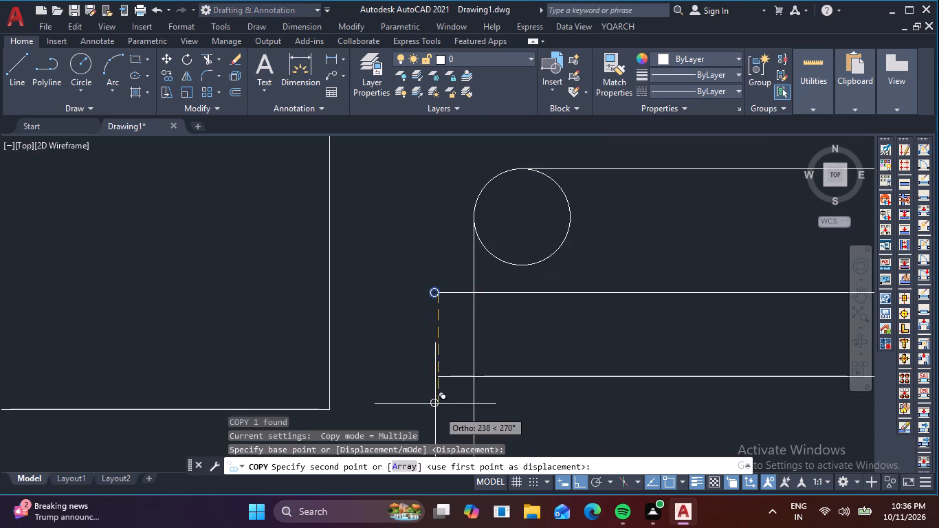
middle_drag(439, 410, 439, 287)
scroll(437, 243, up, 4)
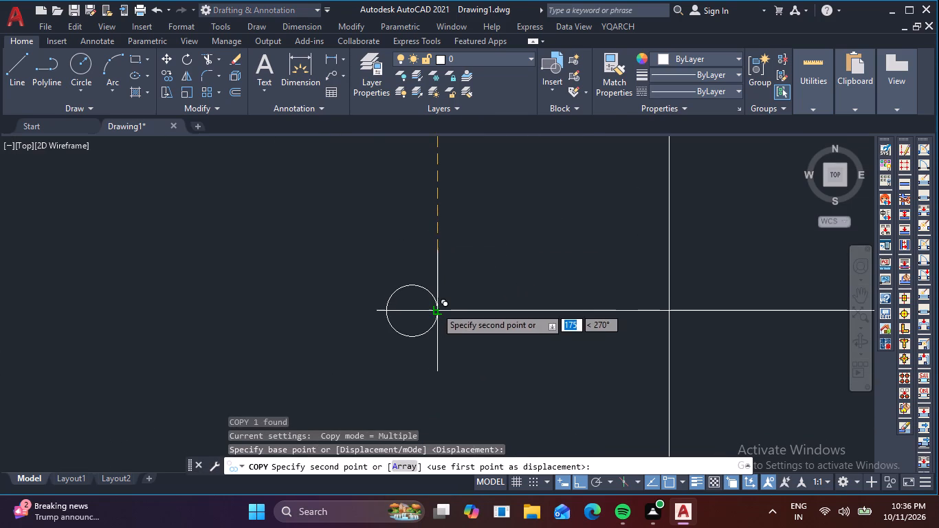
click(436, 307)
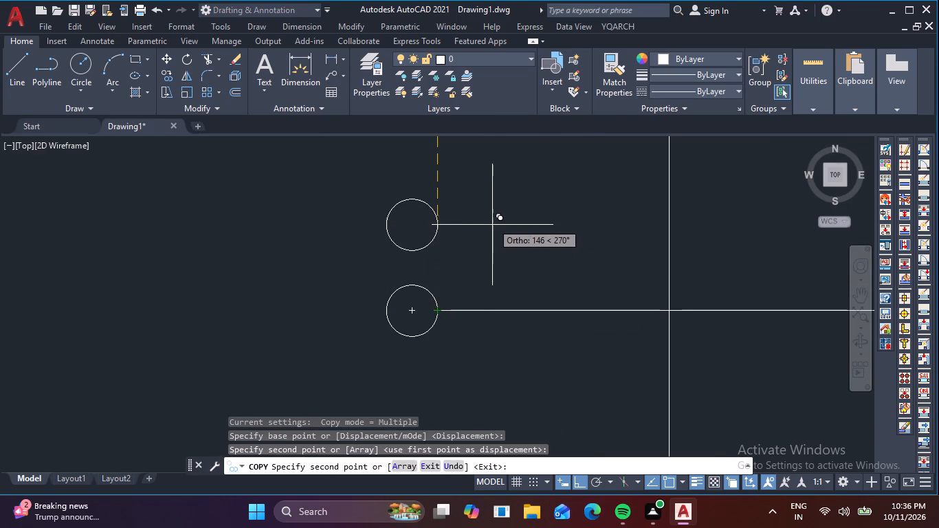
middle_drag(487, 236, 476, 379)
key(Escape)
Copy the upper line's left end circle to the right ends of both horizontal lines, using its left quadrant as base point.
scroll(484, 293, down, 2)
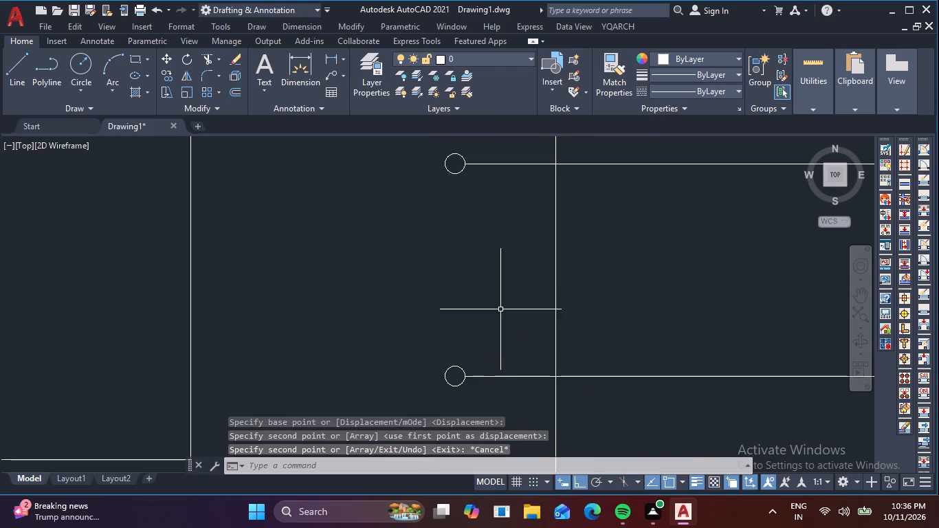
middle_drag(498, 298, 502, 365)
scroll(452, 246, up, 2)
click(458, 214)
click(426, 199)
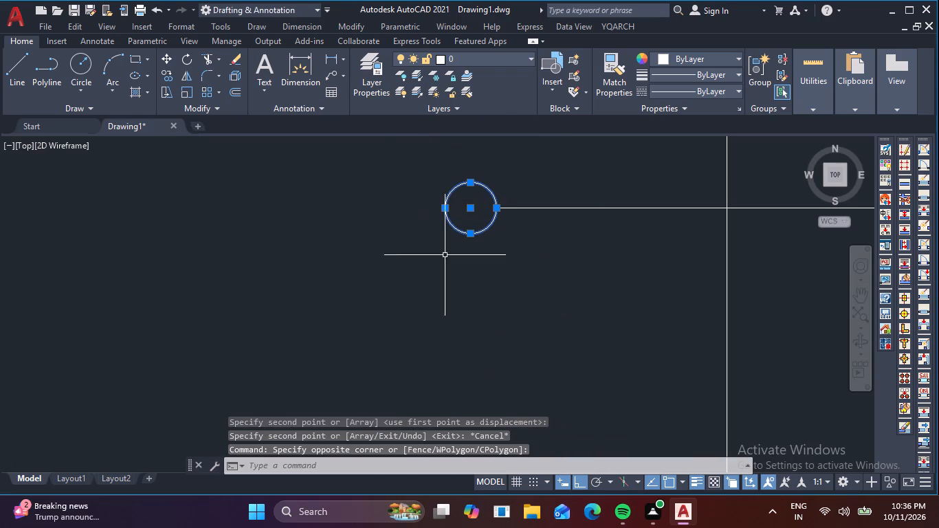
key(c)
key(o)
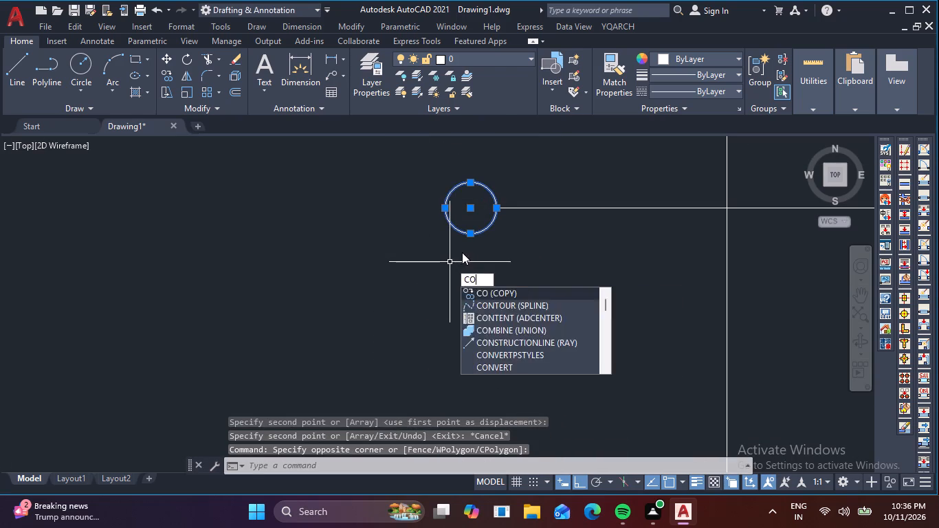
key(space)
click(443, 207)
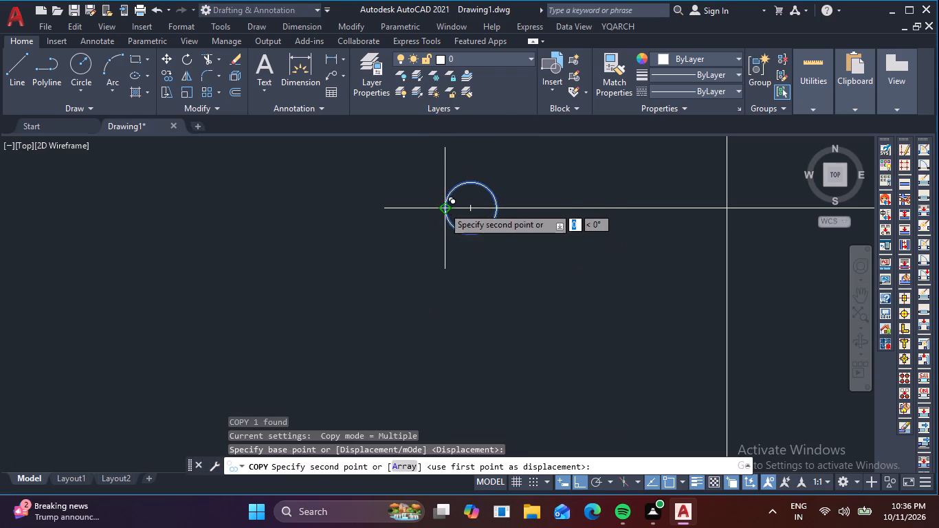
scroll(511, 200, down, 2)
middle_drag(567, 194, 142, 300)
scroll(155, 289, down, 4)
scroll(421, 291, down, 4)
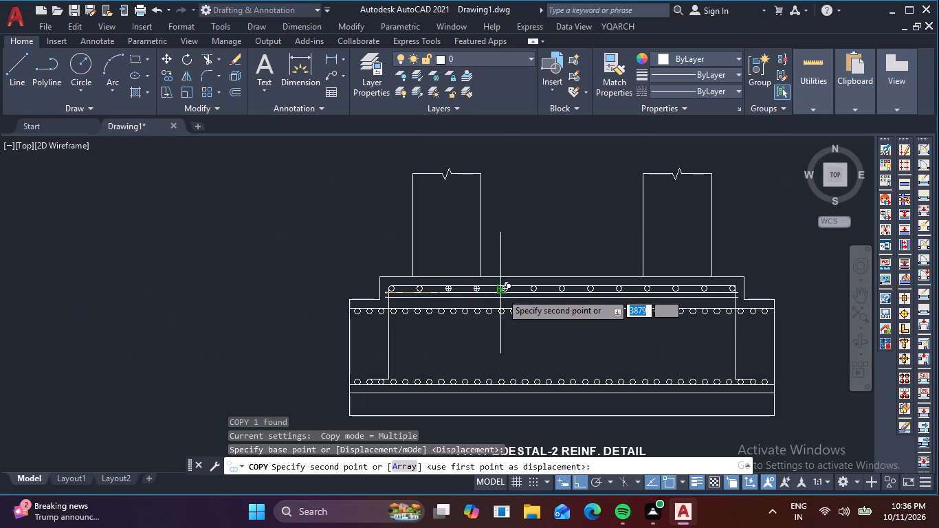
middle_drag(497, 293, 274, 318)
scroll(500, 327, up, 5)
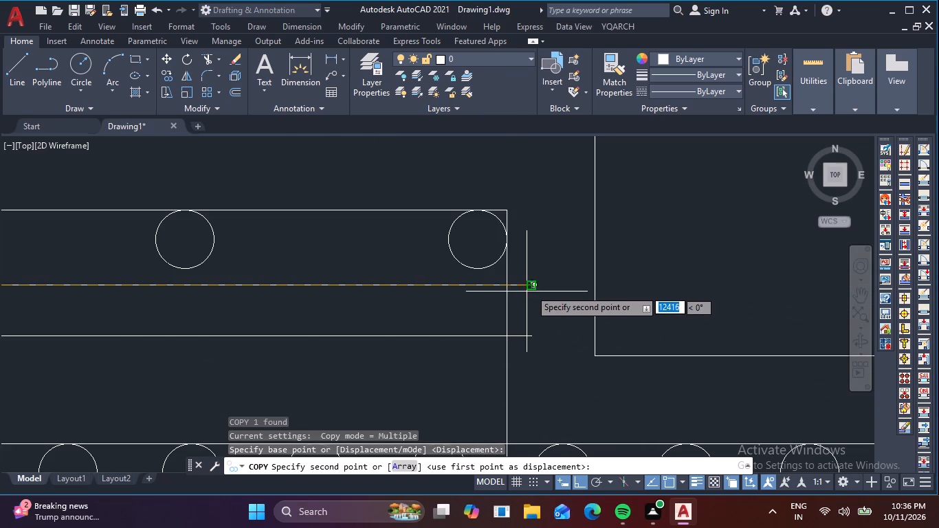
scroll(539, 287, up, 4)
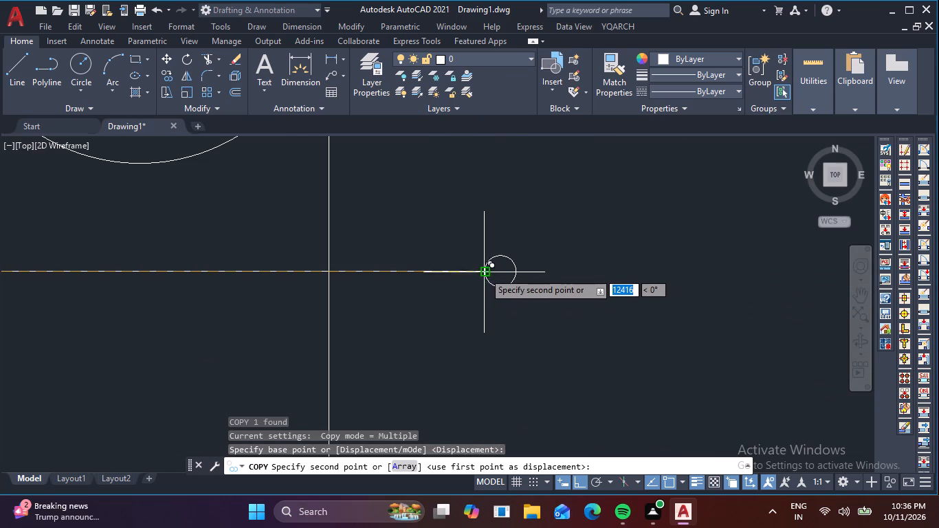
click(484, 272)
key(F8)
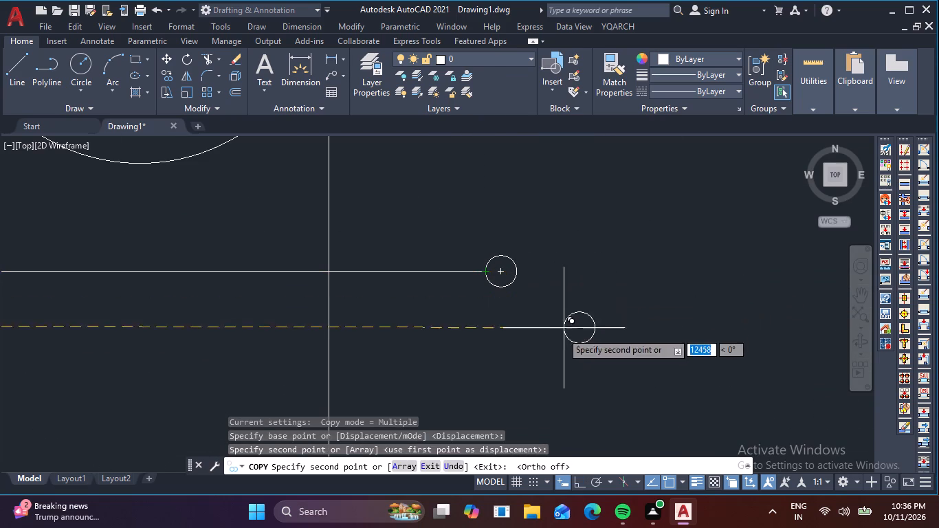
click(551, 358)
scroll(557, 349, down, 2)
middle_drag(560, 349, 557, 234)
scroll(541, 333, up, 2)
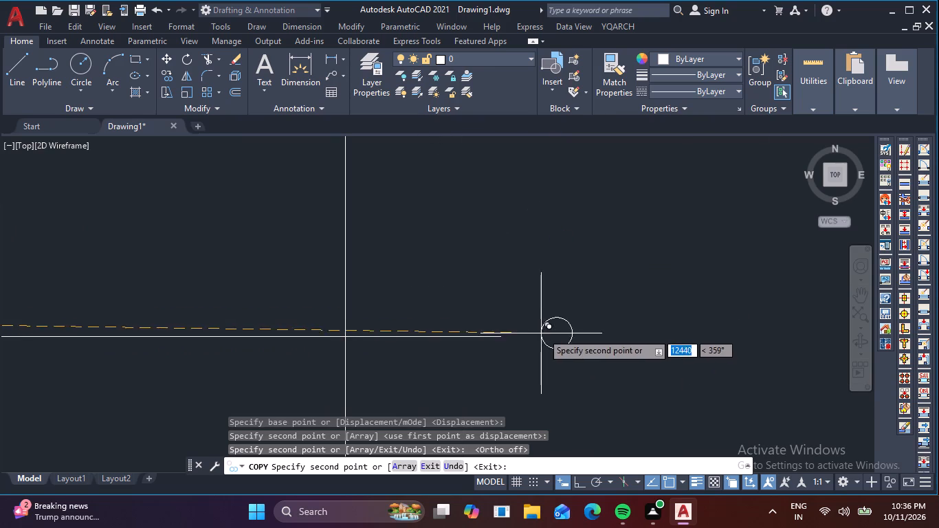
click(502, 337)
key(Escape)
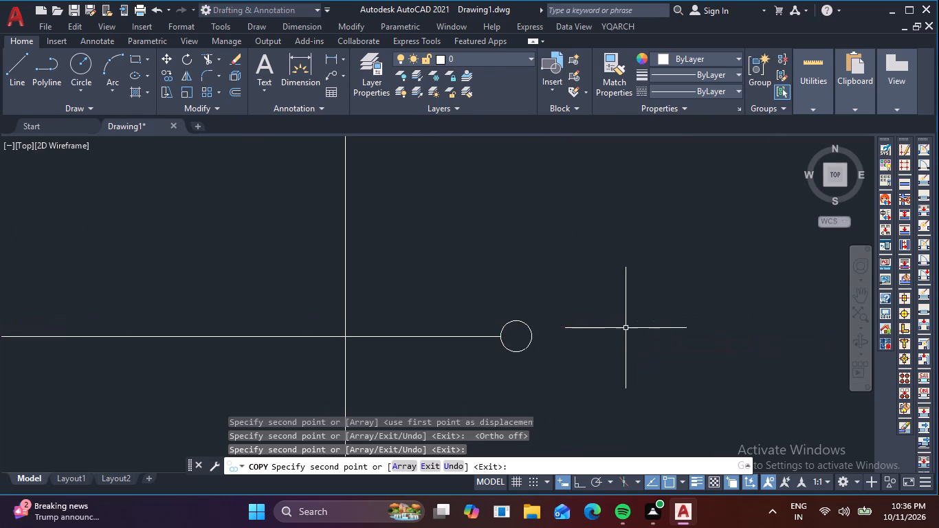
Delete the stray small circle between the two right-hand line ends.
scroll(582, 301, down, 5)
middle_drag(600, 277, 608, 305)
scroll(597, 306, up, 4)
drag(582, 336, 556, 337)
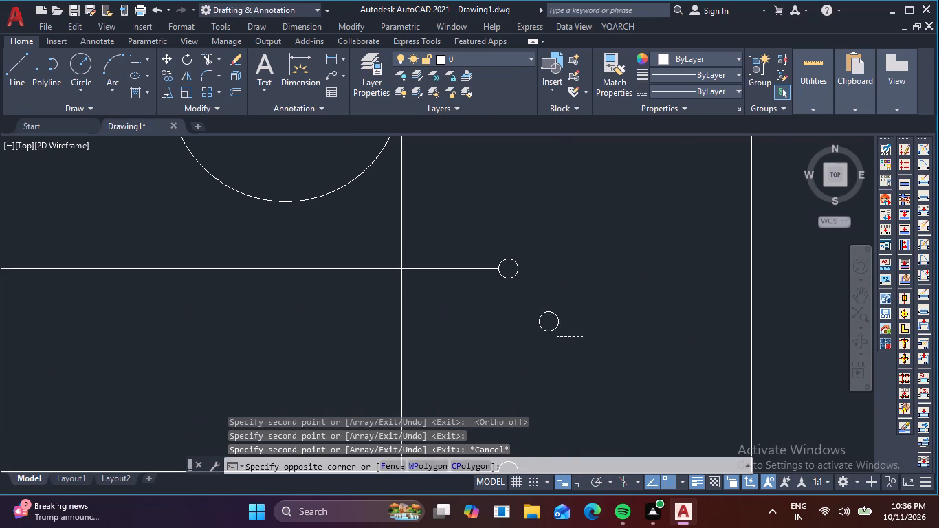
click(538, 324)
key(Delete)
Draw a vertical line about 3000 long from the bottom of the raised step's second bar circle to just above the raft's bottom bar circles.
scroll(523, 339, down, 6)
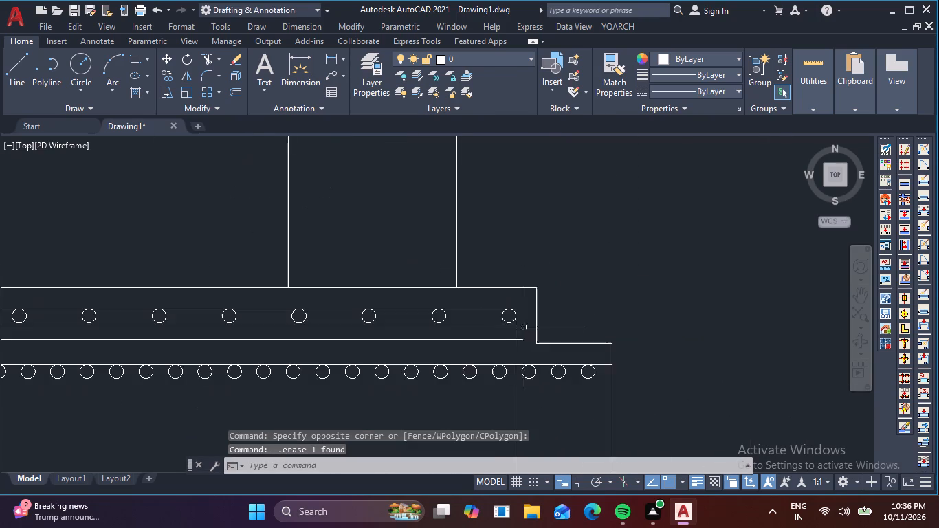
scroll(452, 381, down, 3)
middle_drag(456, 370, 539, 272)
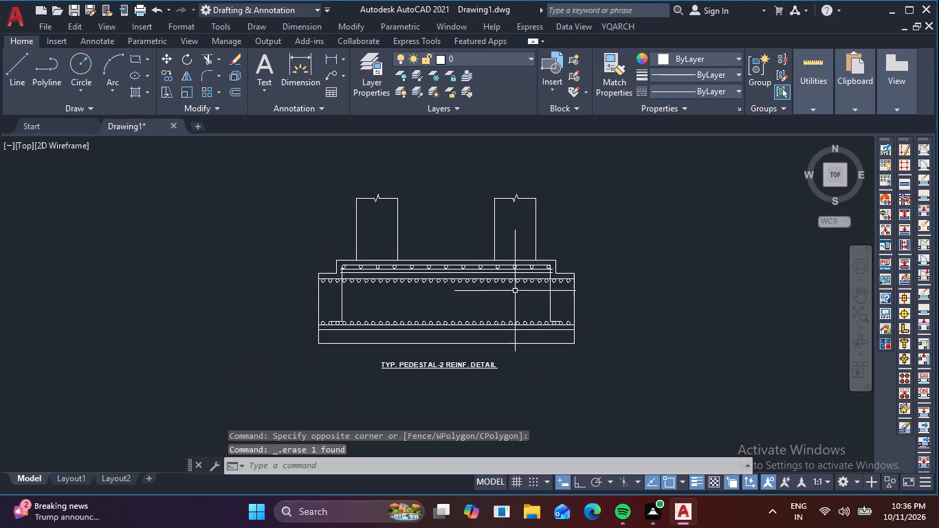
middle_drag(478, 304, 487, 340)
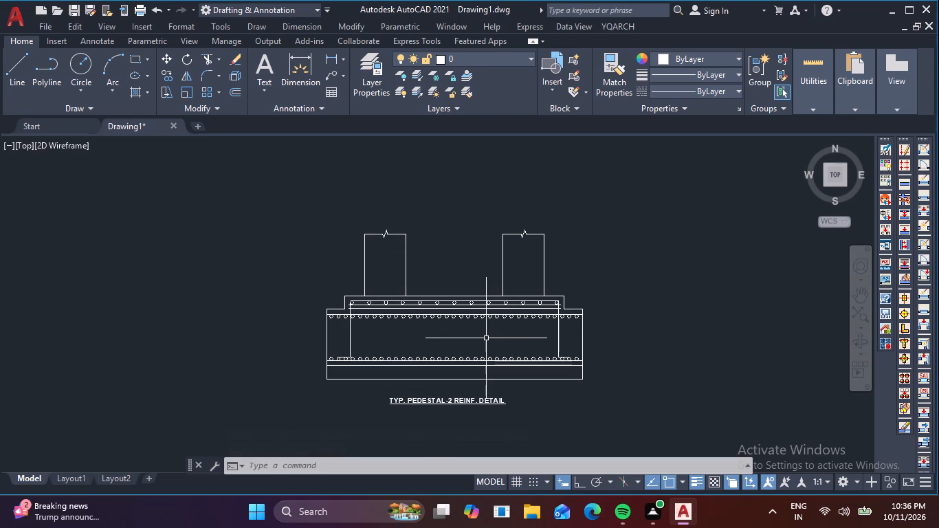
scroll(445, 346, up, 2)
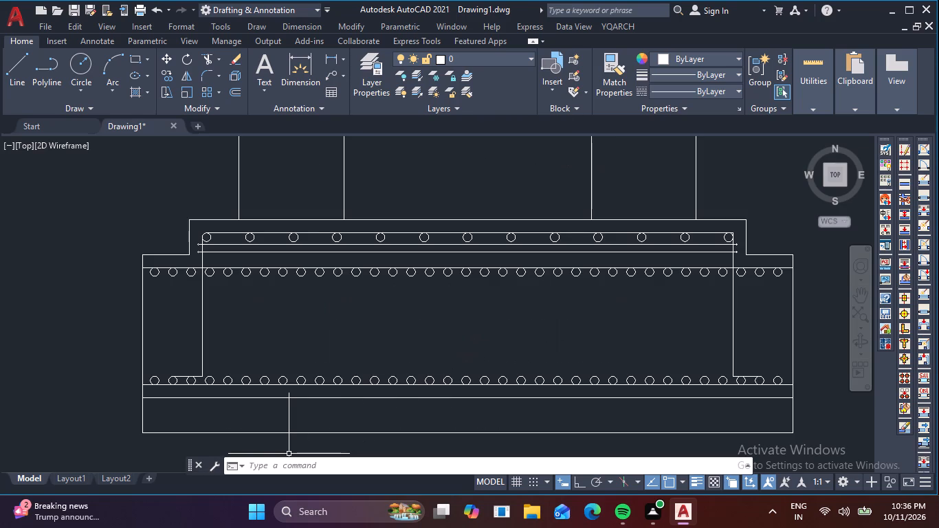
text(L)
key(space)
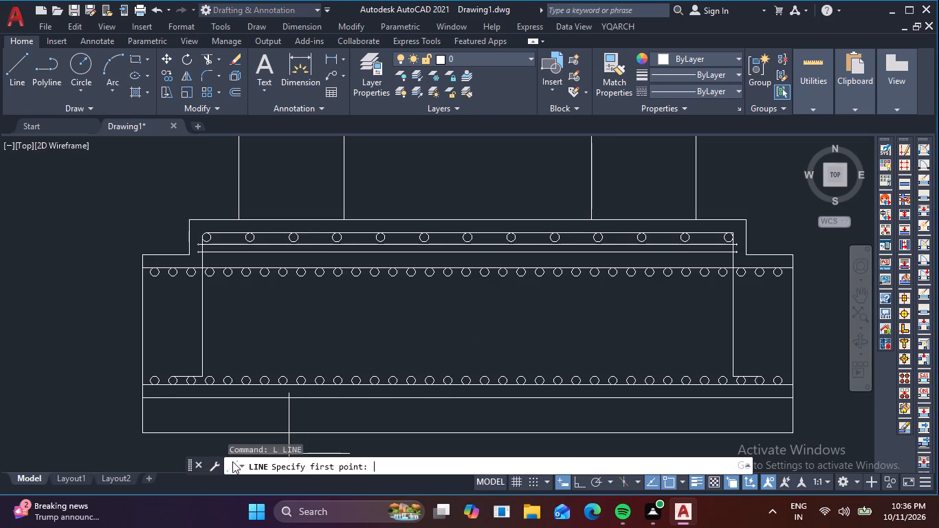
scroll(264, 263, up, 2)
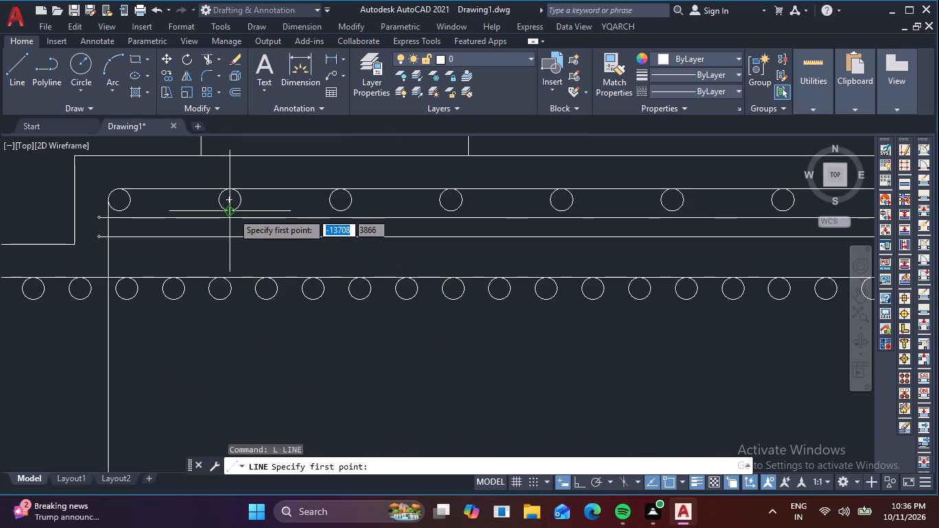
click(232, 212)
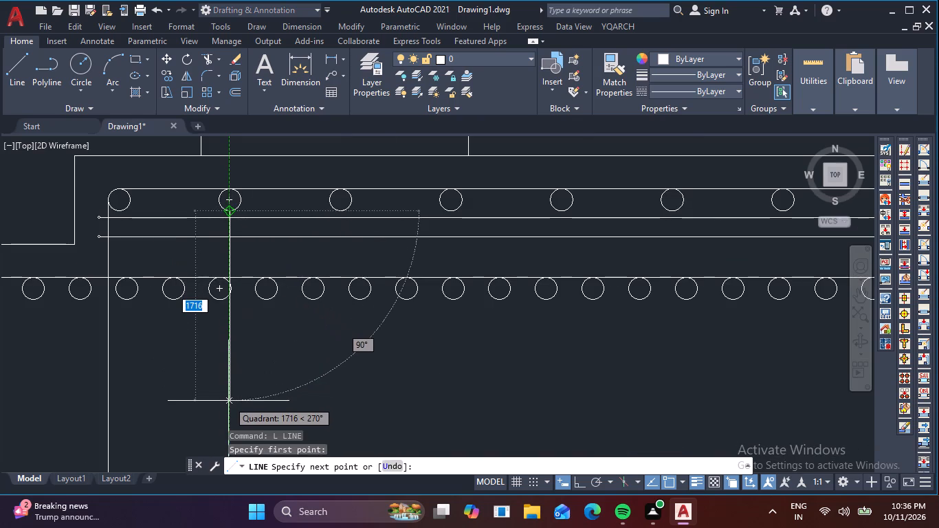
key(F8)
middle_drag(283, 309, 295, 268)
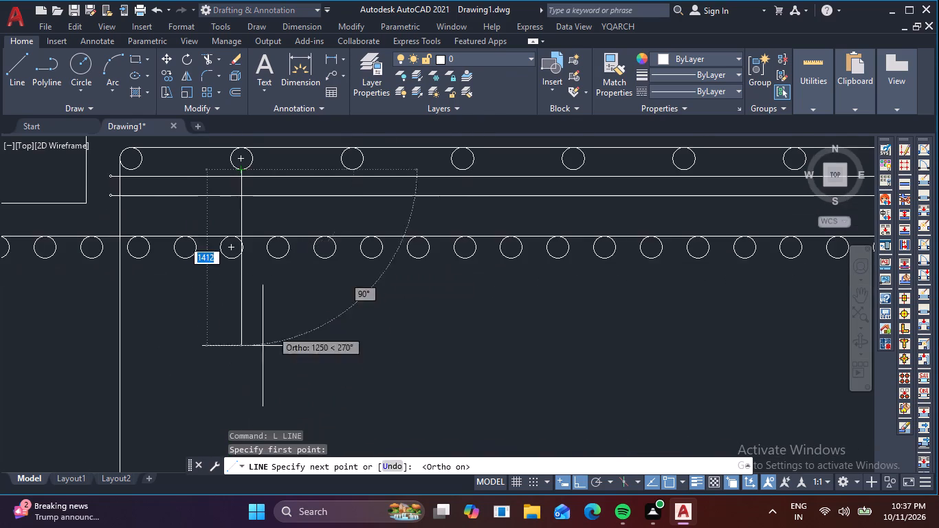
middle_drag(235, 391, 278, 252)
scroll(277, 357, up, 3)
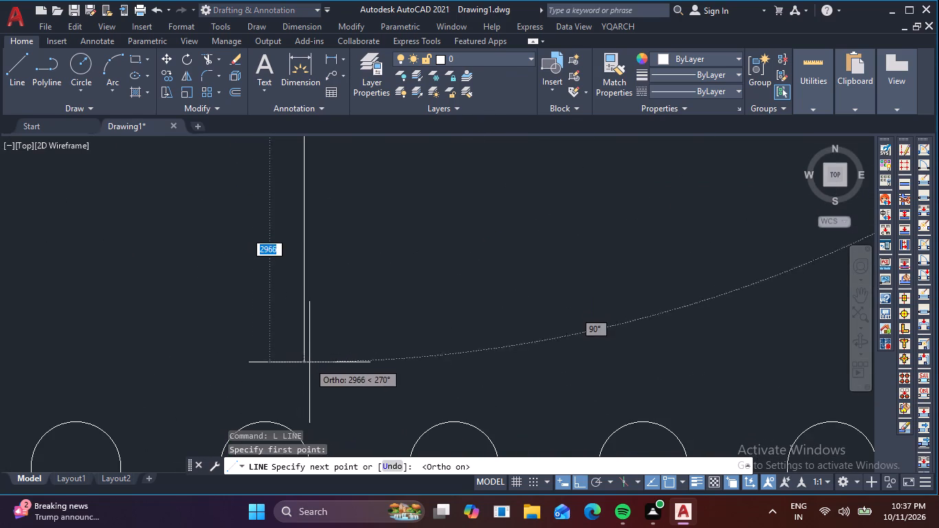
click(302, 390)
key(Escape)
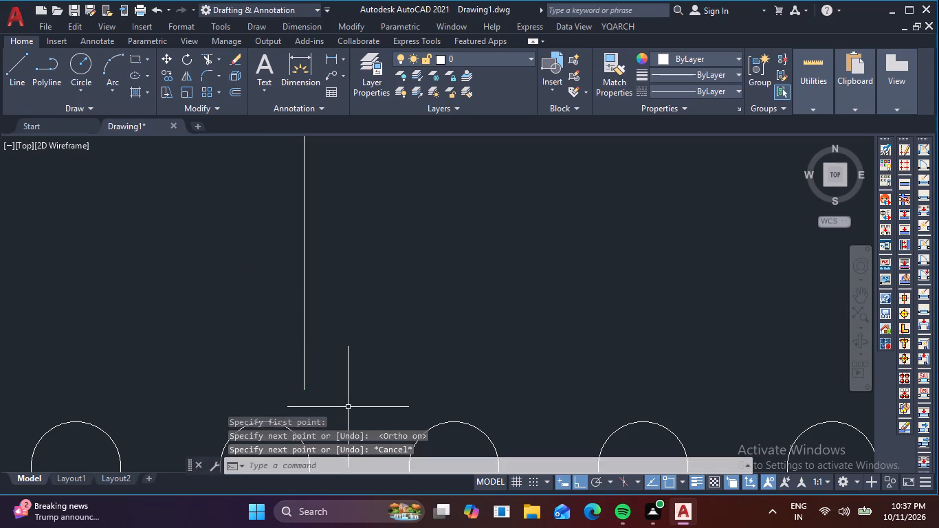
Copy the lower horizontal line's left end circle to the new vertical line's bottom end, using its top quadrant as base point.
scroll(359, 373, down, 3)
middle_drag(434, 305, 526, 418)
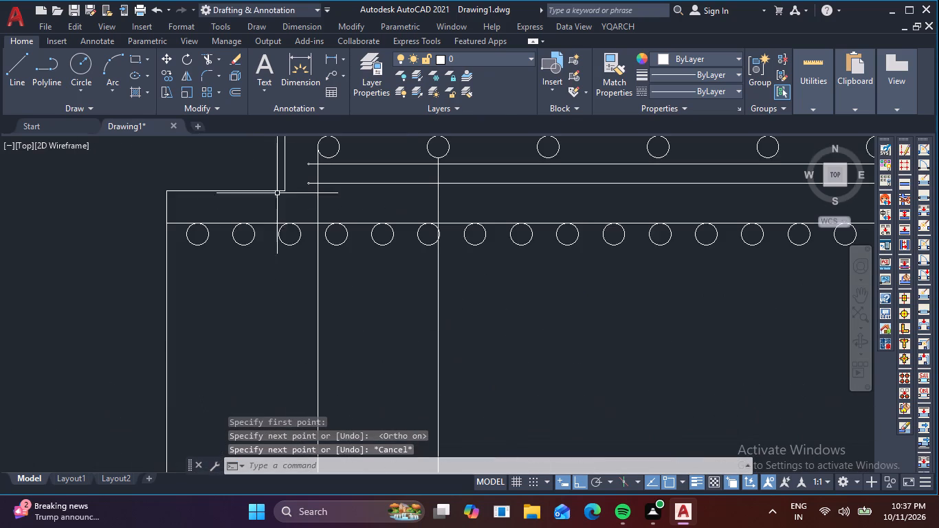
scroll(280, 176, up, 2)
scroll(364, 204, up, 3)
click(296, 190)
click(281, 180)
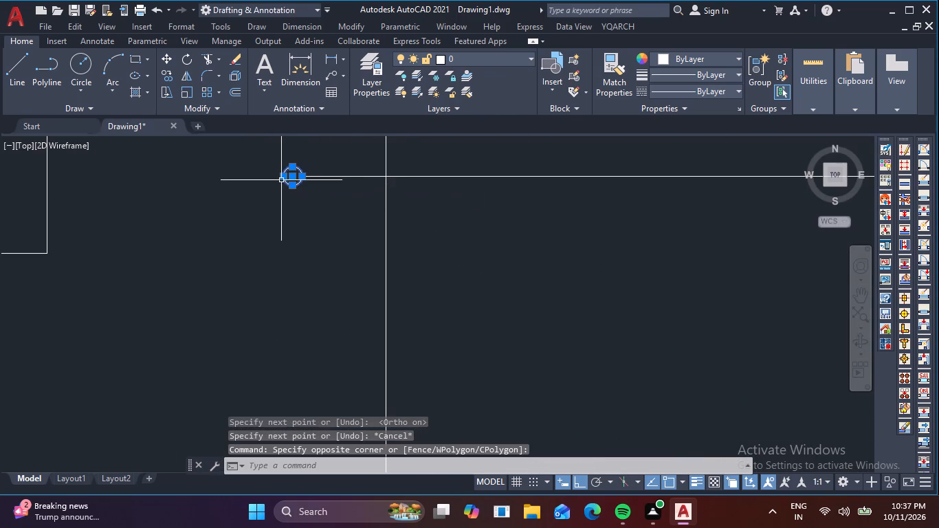
text(CO)
key(space)
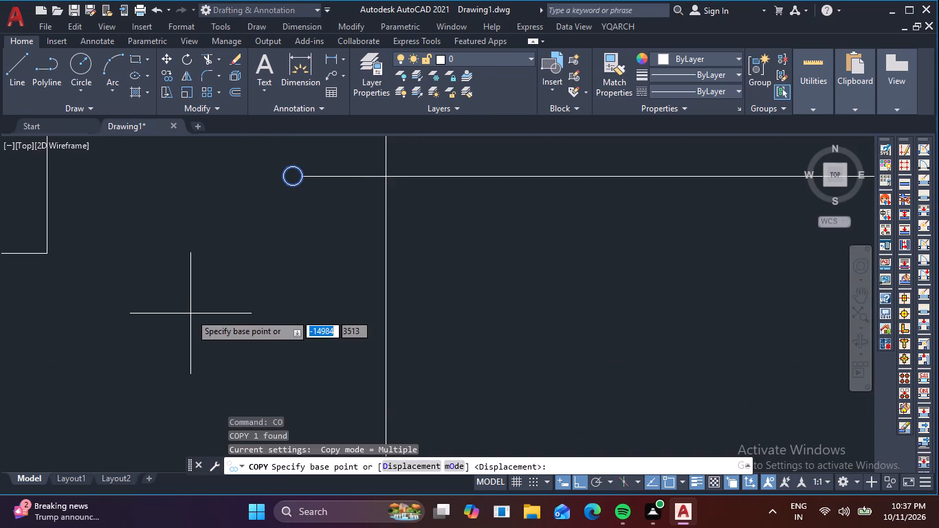
click(294, 165)
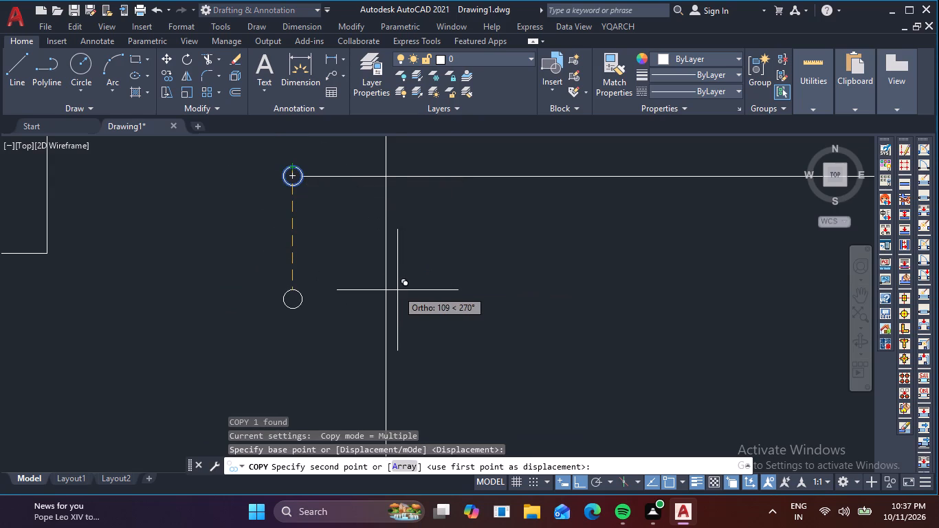
key(F8)
scroll(439, 298, down, 3)
middle_drag(458, 325, 459, 270)
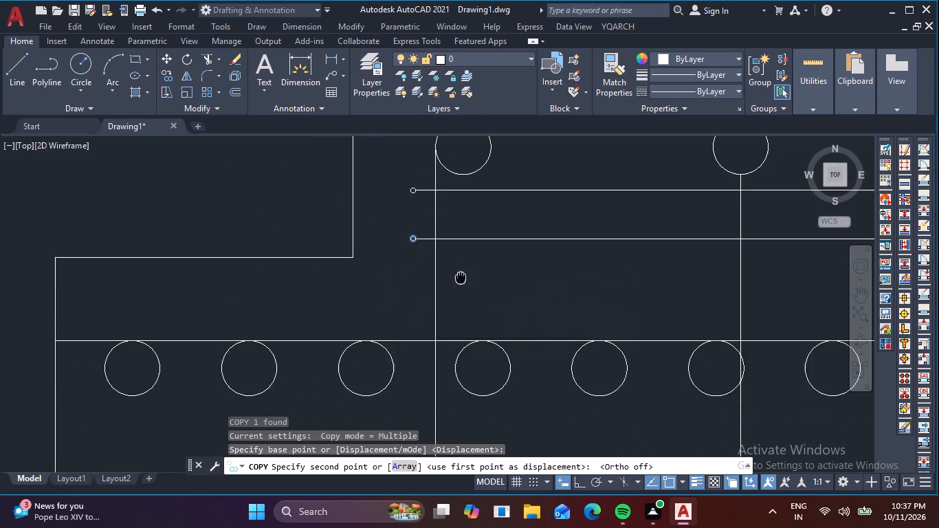
middle_drag(459, 270, 434, 134)
middle_drag(467, 261, 477, 126)
scroll(524, 175, down, 2)
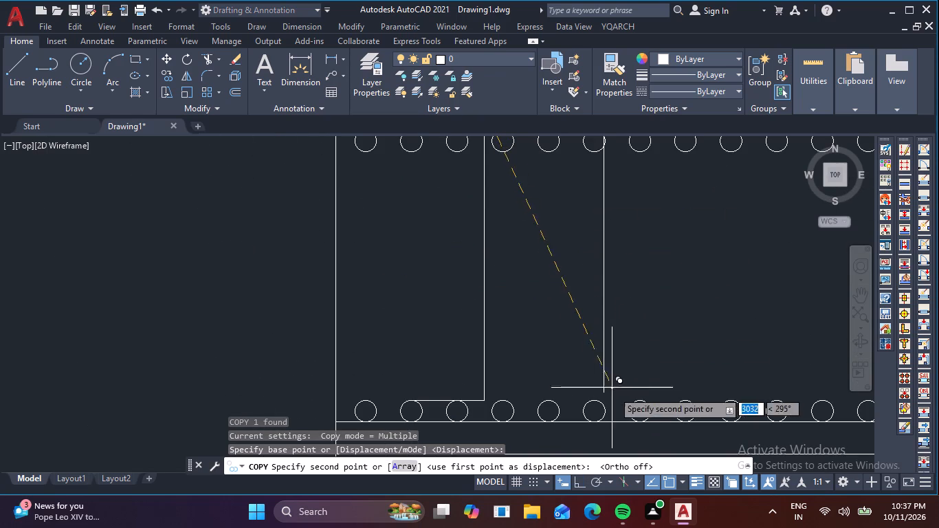
scroll(614, 400, up, 3)
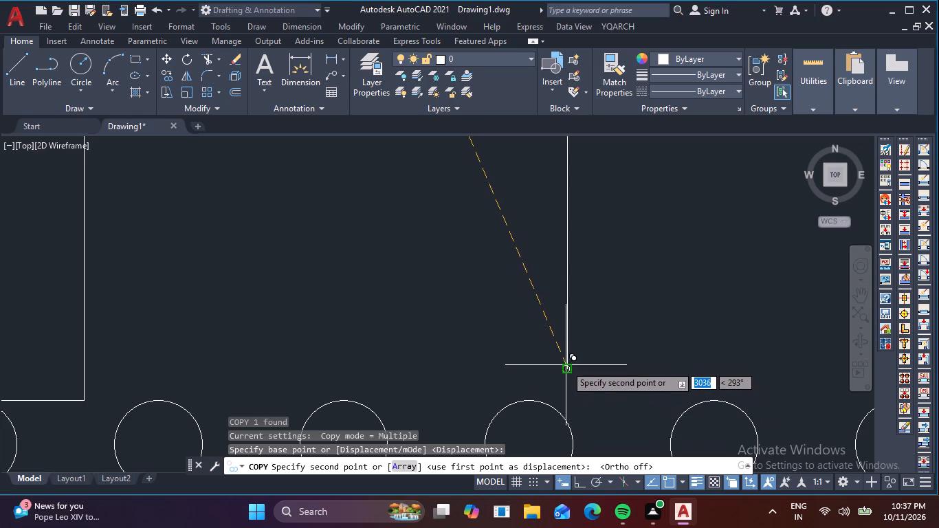
click(565, 365)
key(Escape)
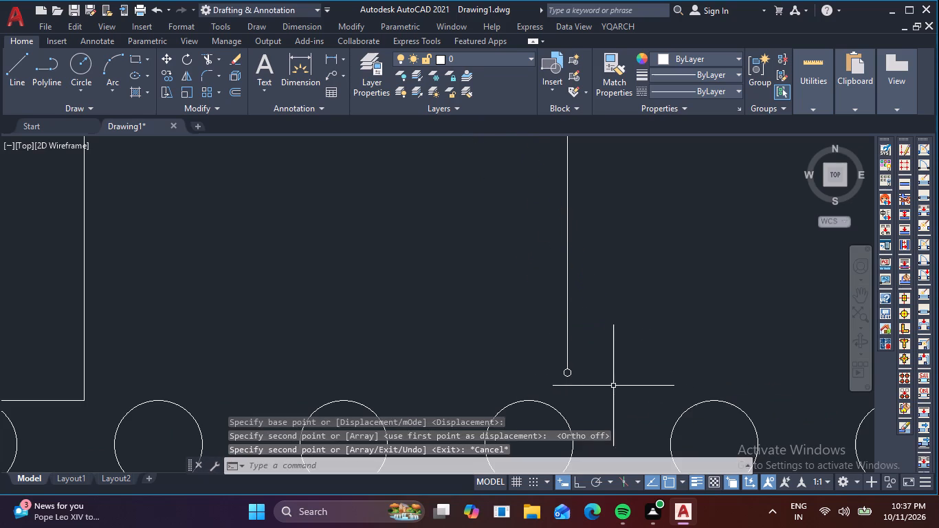
Copy the vertical line with its end circle to the bottoms of the raised step's third through sixth bar circles, based at the line's top end.
click(599, 382)
click(536, 344)
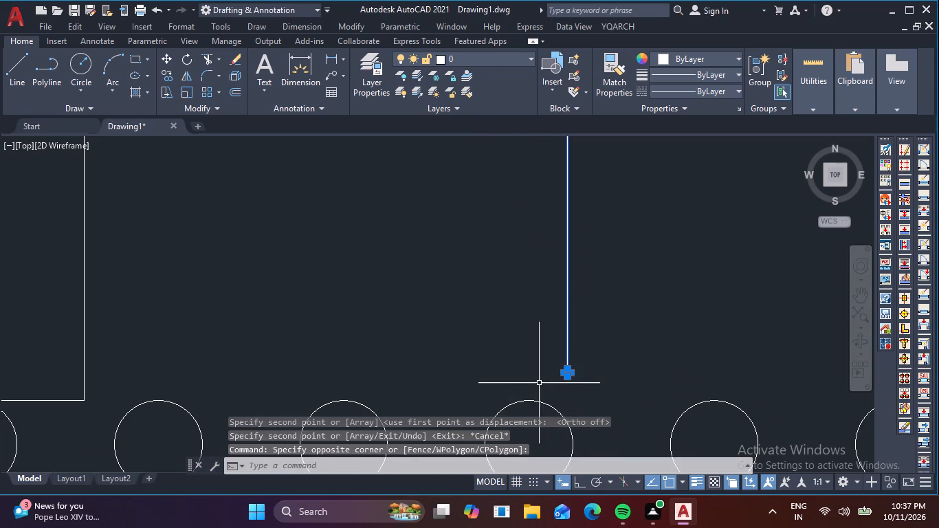
scroll(509, 370, down, 1)
middle_drag(471, 328, 274, 472)
scroll(340, 339, down, 3)
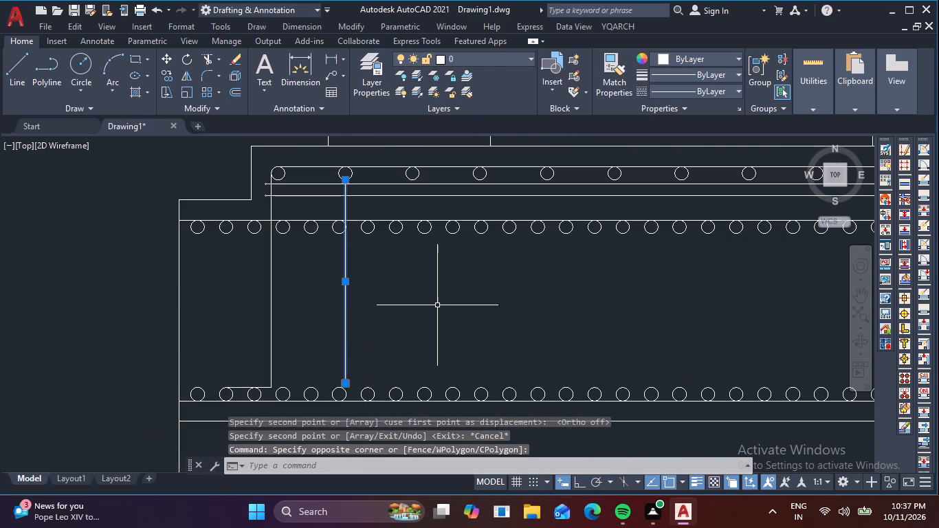
text(CO)
key(space)
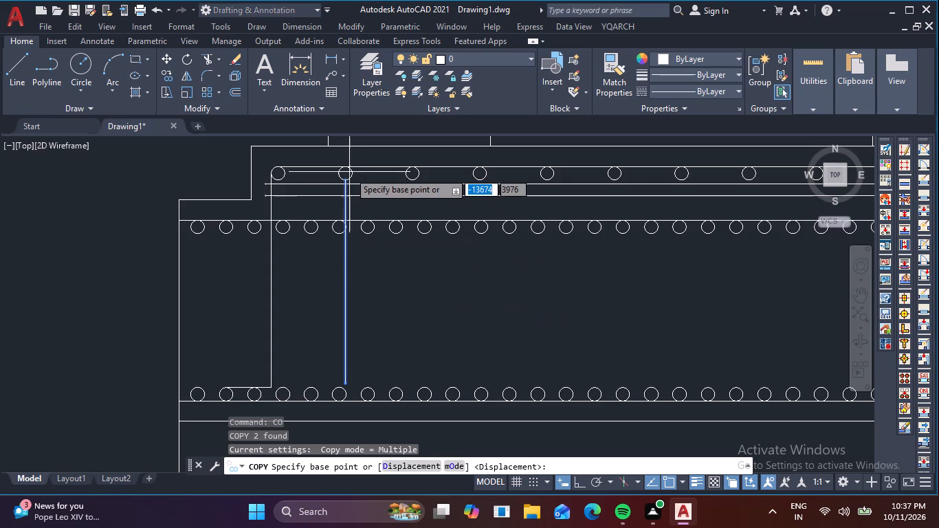
scroll(361, 173, up, 3)
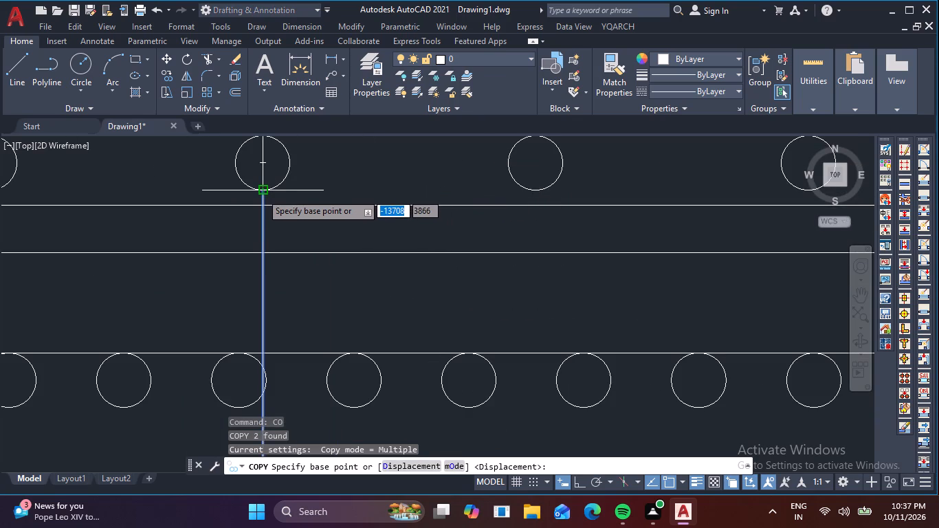
click(261, 192)
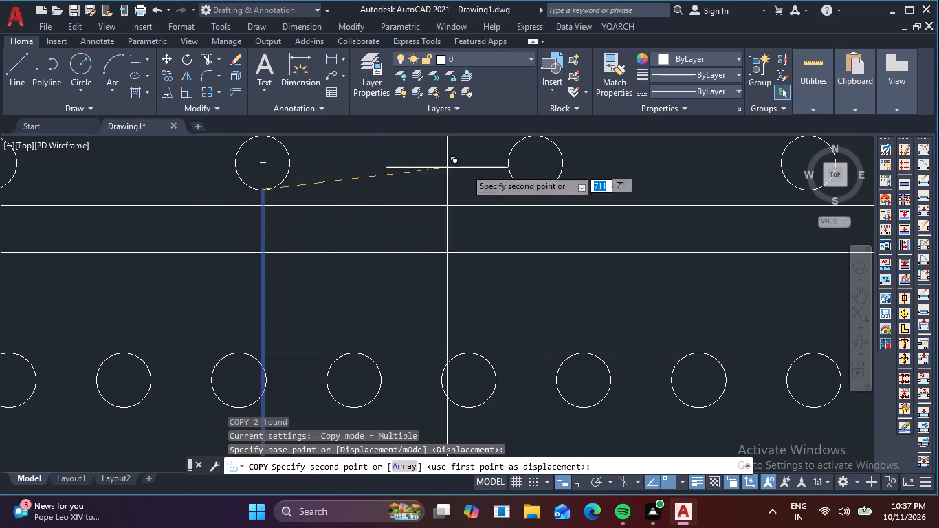
key(F8)
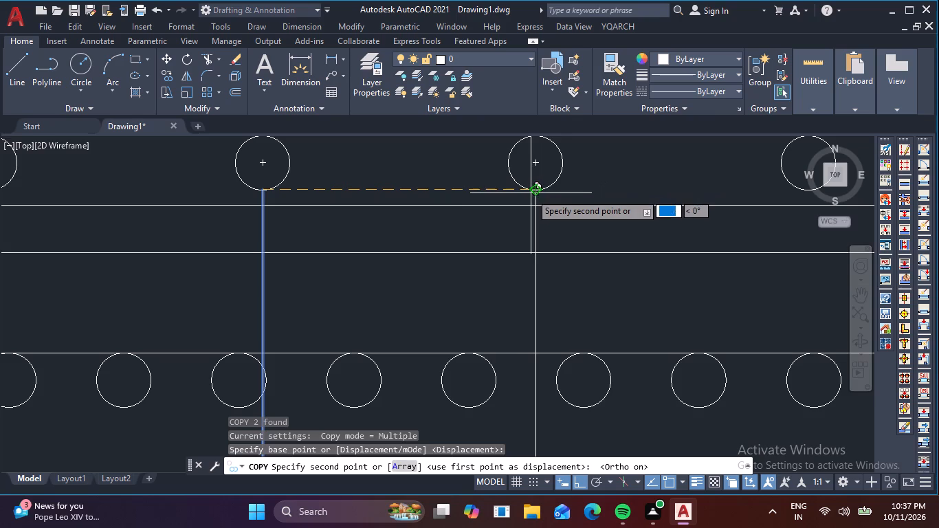
click(540, 192)
middle_drag(639, 189, 366, 204)
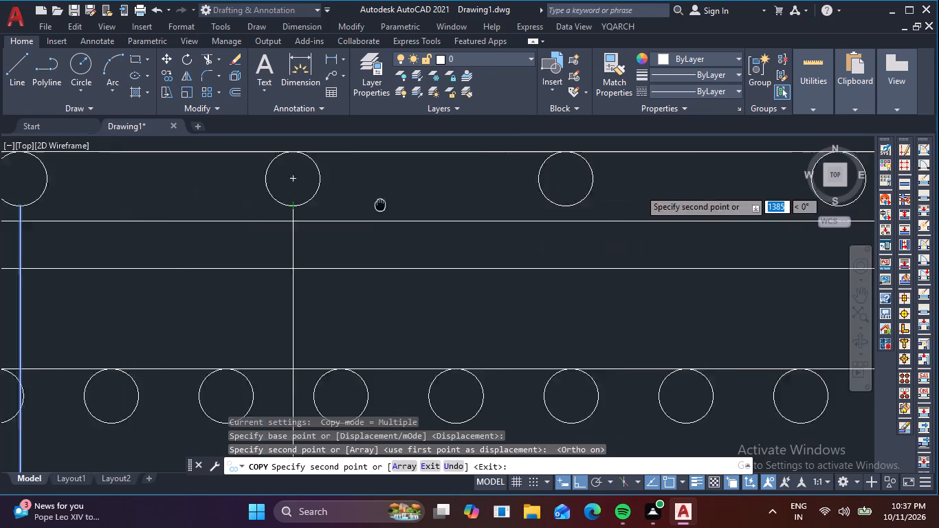
middle_drag(366, 204, 342, 205)
click(514, 208)
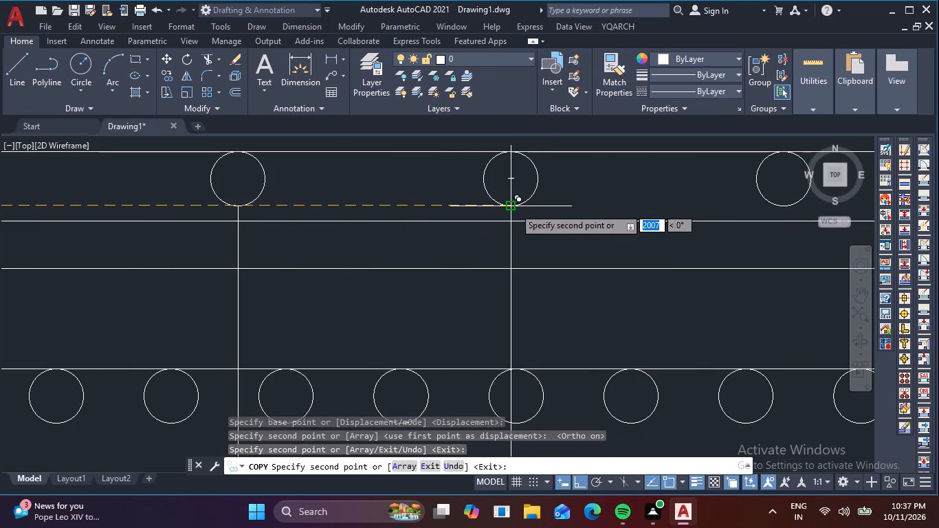
middle_drag(668, 208, 324, 237)
scroll(324, 237, up, 1)
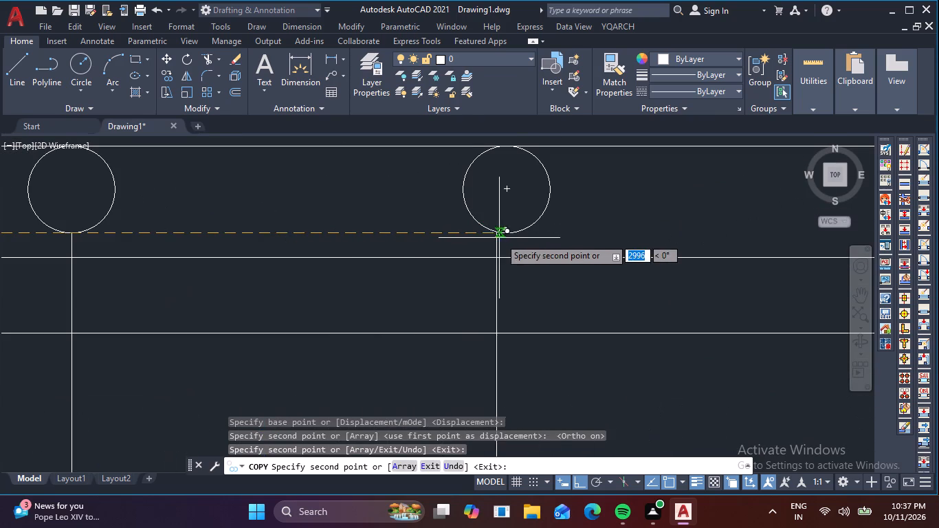
click(507, 231)
middle_drag(611, 228, 115, 283)
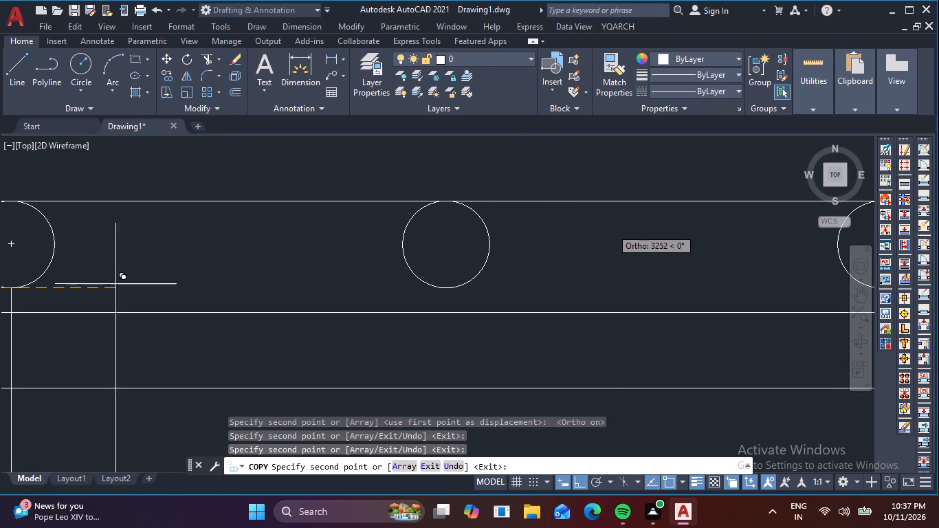
click(447, 287)
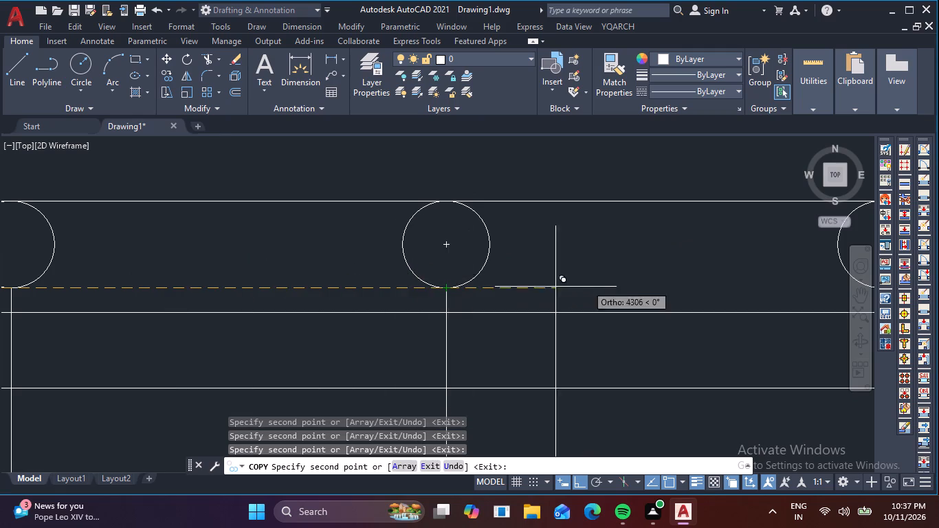
Continue placing copies of the circle-ended vertical bar under the raised step's seventh through twelfth bar circles.
middle_drag(641, 278, 94, 286)
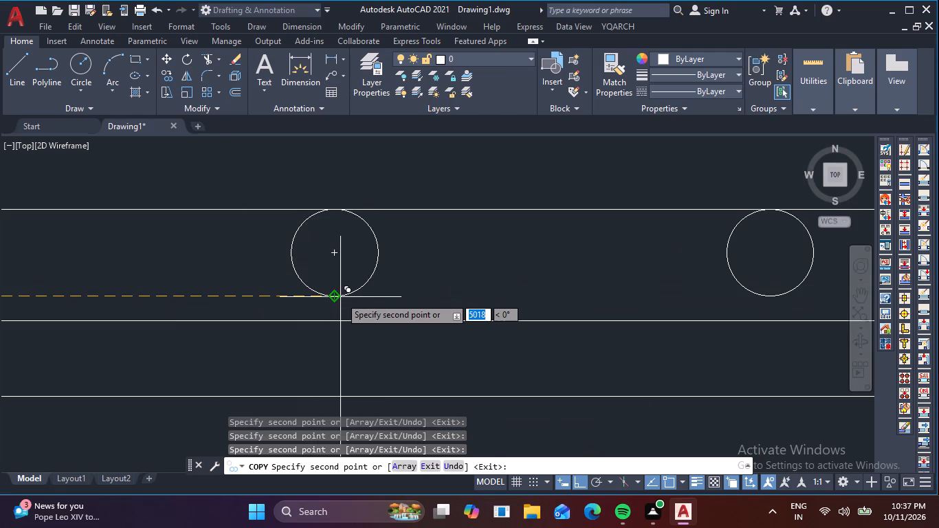
click(331, 296)
middle_drag(522, 257, 119, 257)
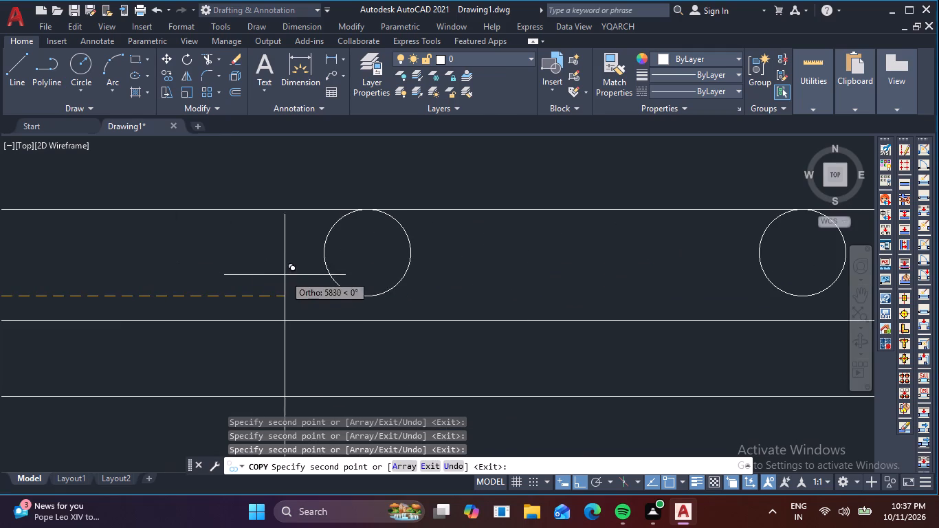
click(366, 297)
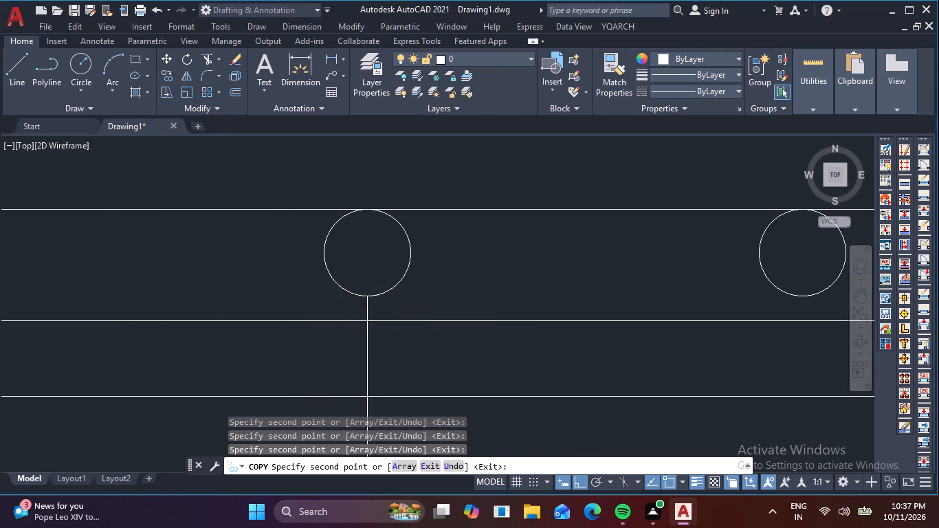
middle_drag(444, 284, 0, 264)
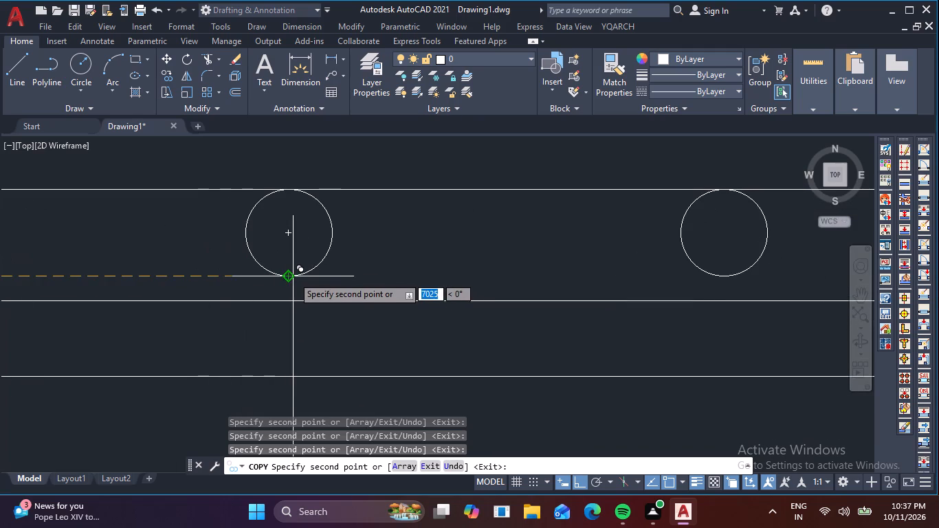
click(286, 274)
middle_drag(475, 279, 145, 251)
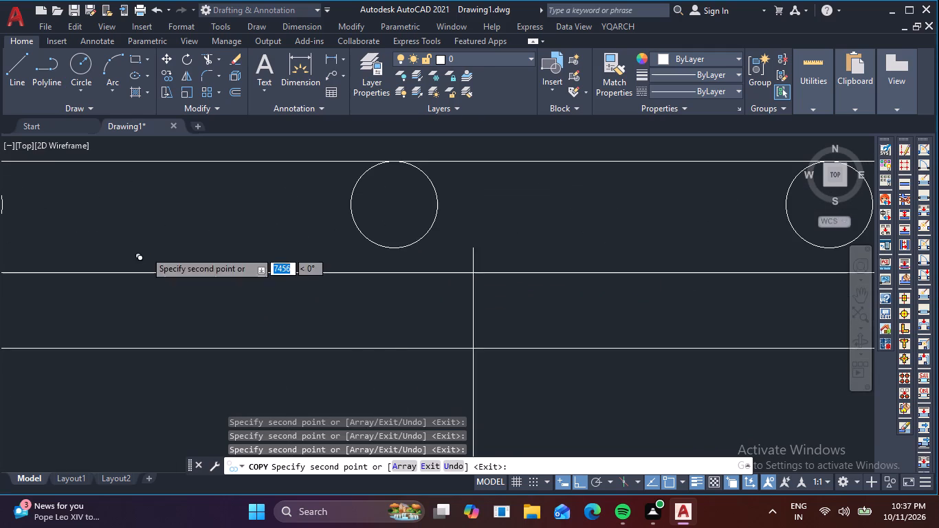
click(396, 248)
middle_drag(522, 232, 157, 237)
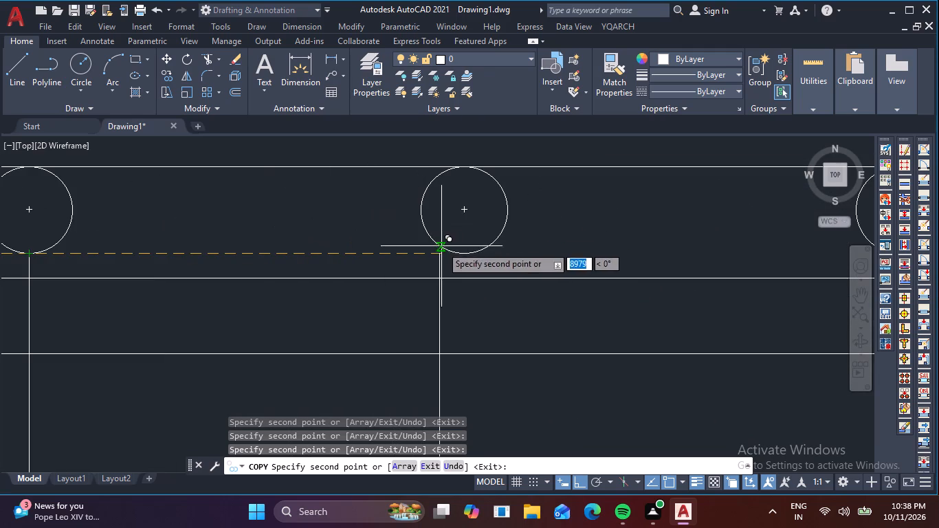
click(469, 256)
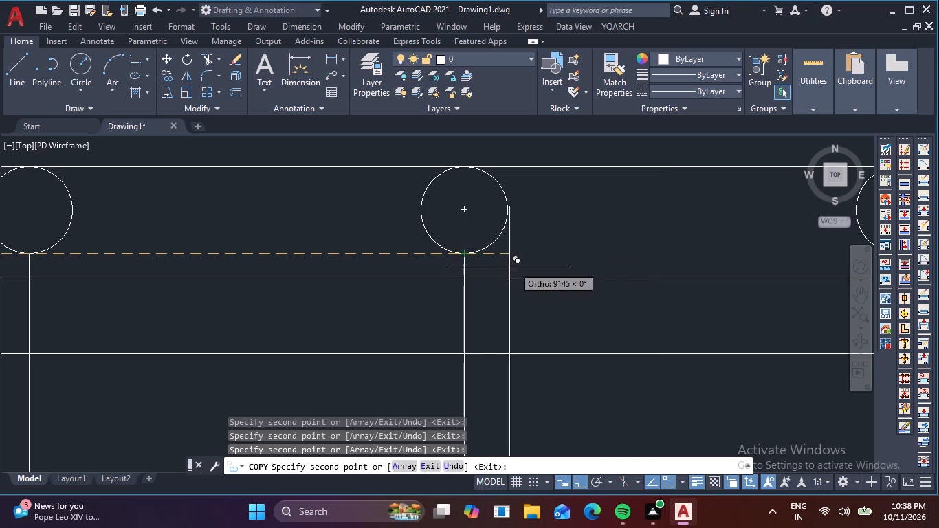
middle_drag(540, 270, 213, 248)
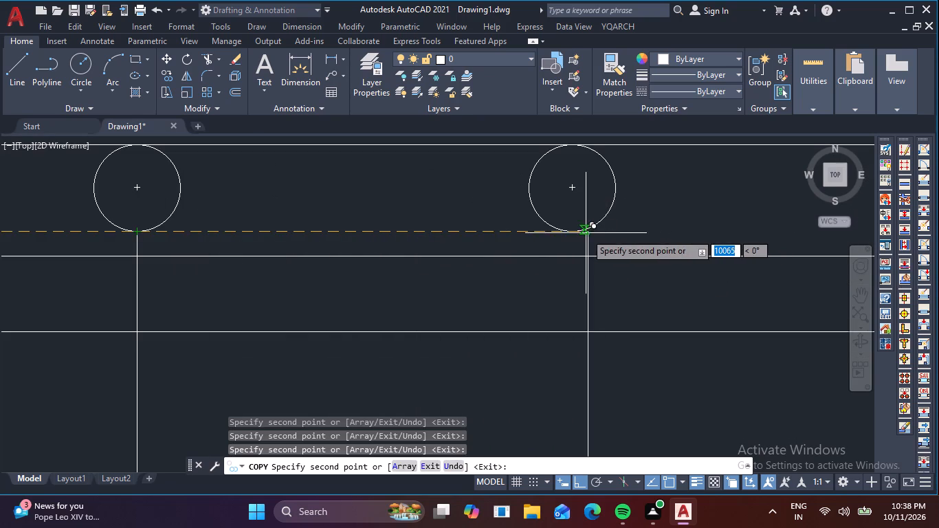
click(569, 234)
scroll(622, 237, down, 1)
middle_drag(642, 239, 503, 268)
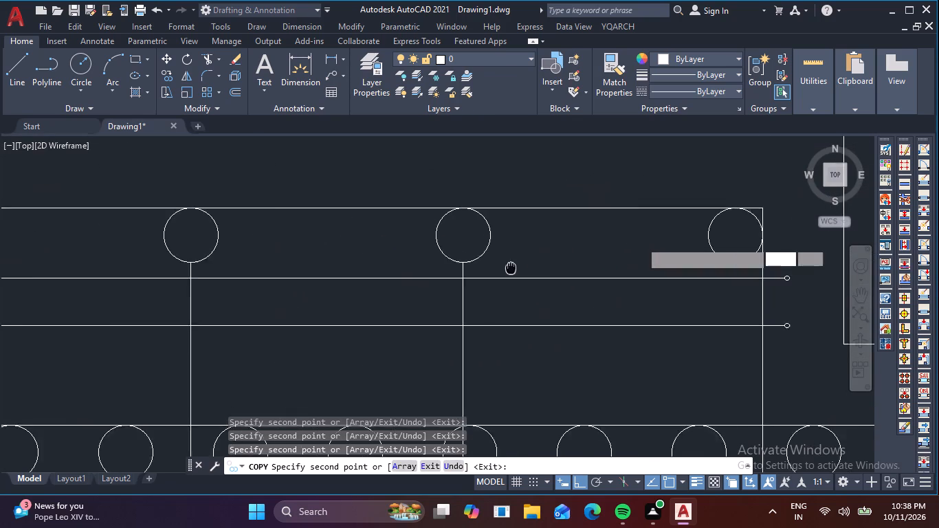
middle_drag(503, 268, 339, 241)
key(Escape)
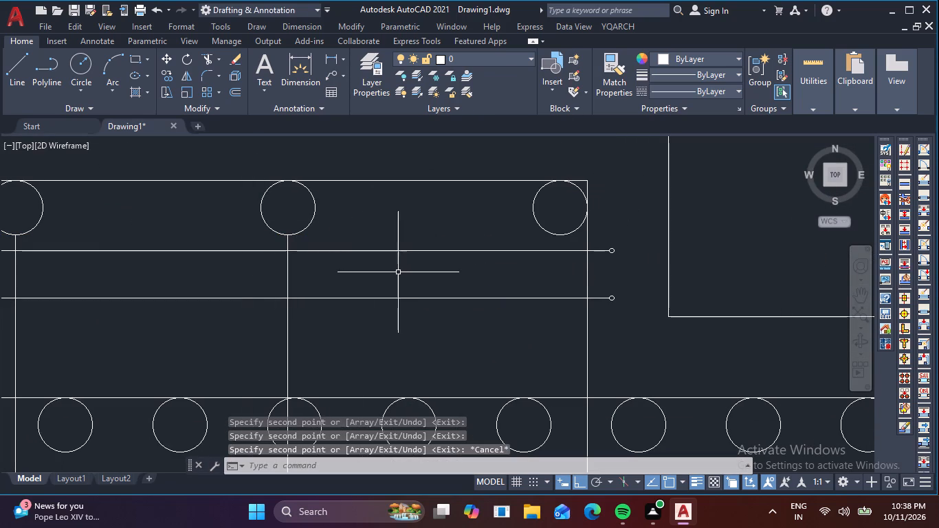
Trim the square corner of the raised step's top bar that projects beyond its last bar circle at the right end.
key(t)
key(r)
key(space)
scroll(598, 169, up, 3)
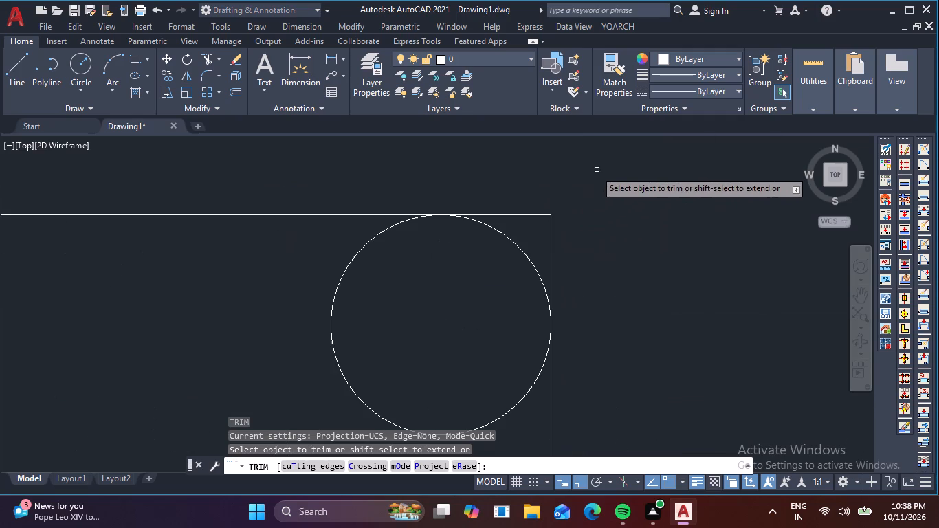
click(521, 214)
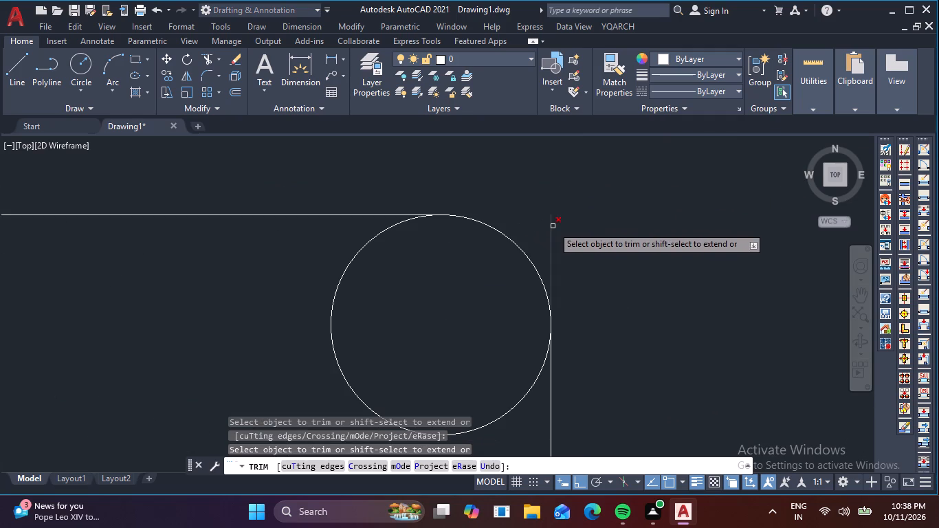
click(553, 226)
key(Escape)
Place a multileader with its arrowhead on the raised step's upper horizontal tie line near its left end, rising vertically and landing leftward.
scroll(431, 212, down, 7)
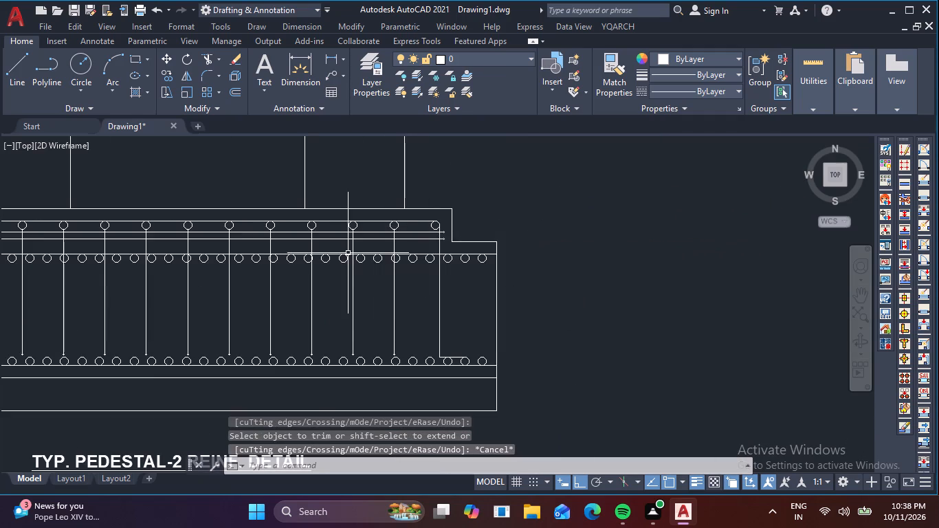
middle_drag(366, 268, 523, 250)
scroll(353, 265, down, 1)
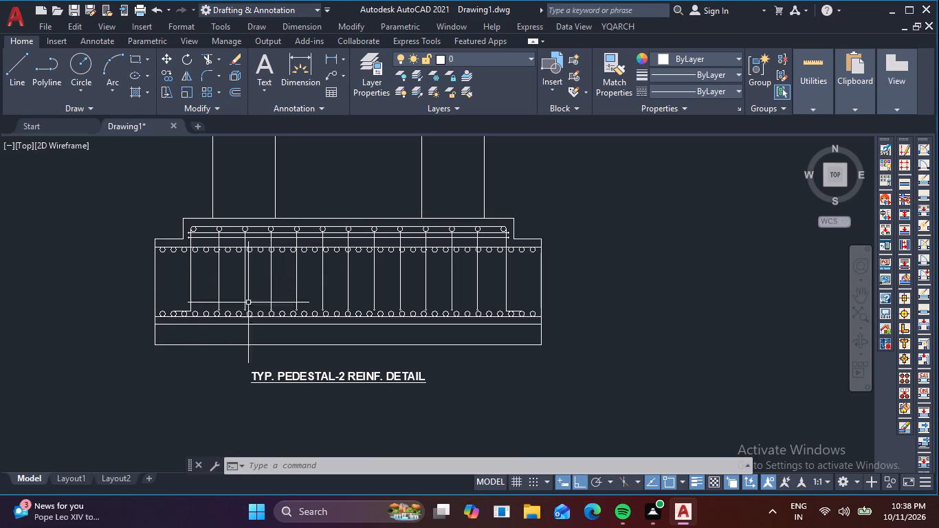
text(MULL)
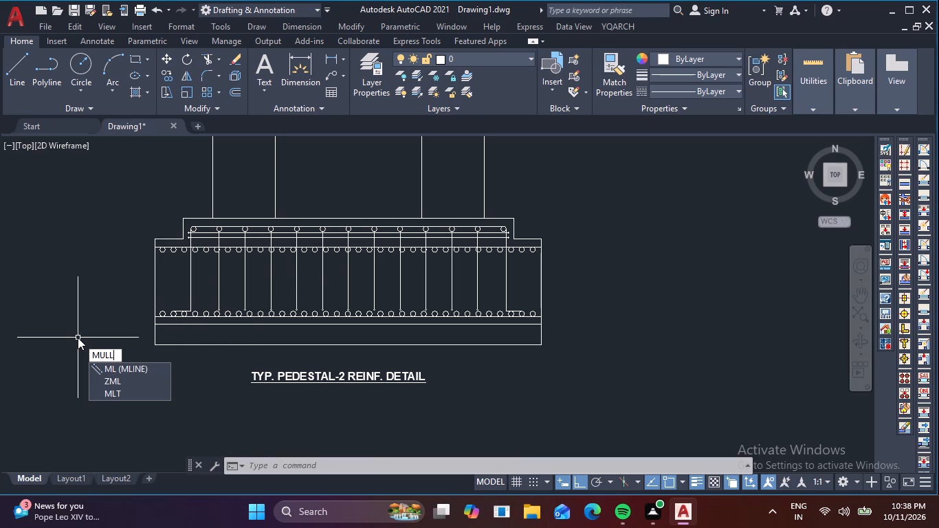
key(BackSpace)
text(T)
key(space)
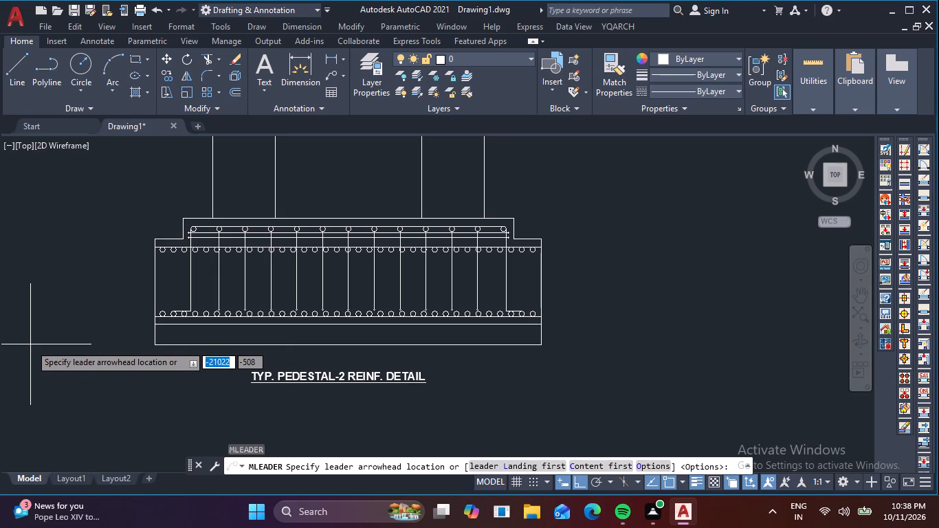
middle_drag(0, 320, 33, 413)
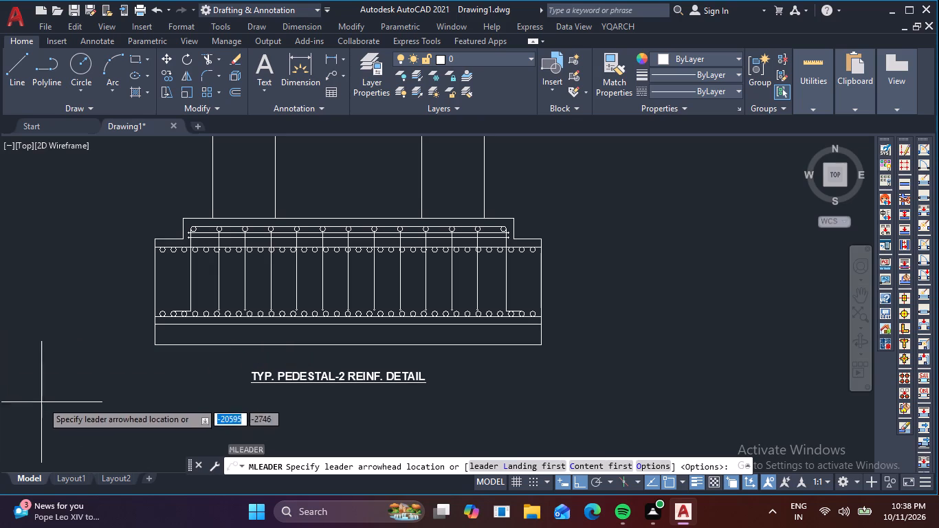
scroll(205, 234, up, 2)
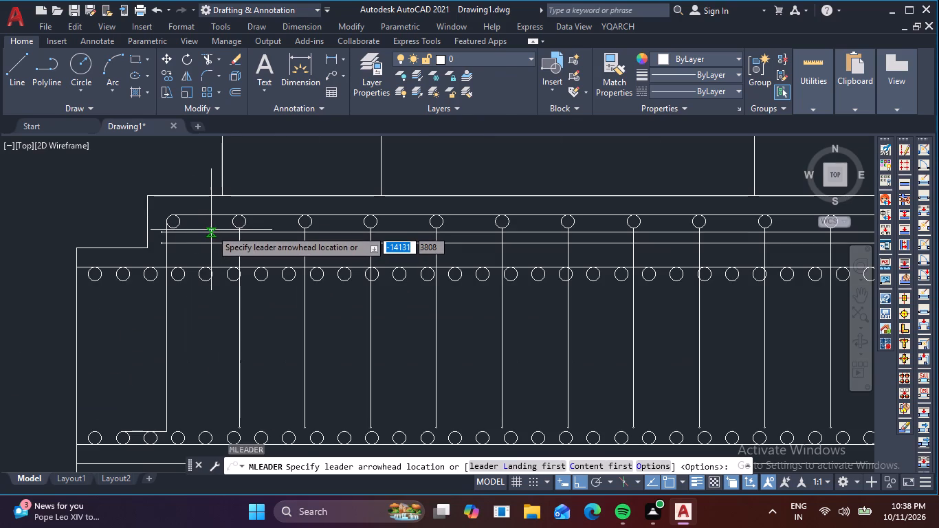
click(211, 230)
middle_drag(191, 155, 234, 283)
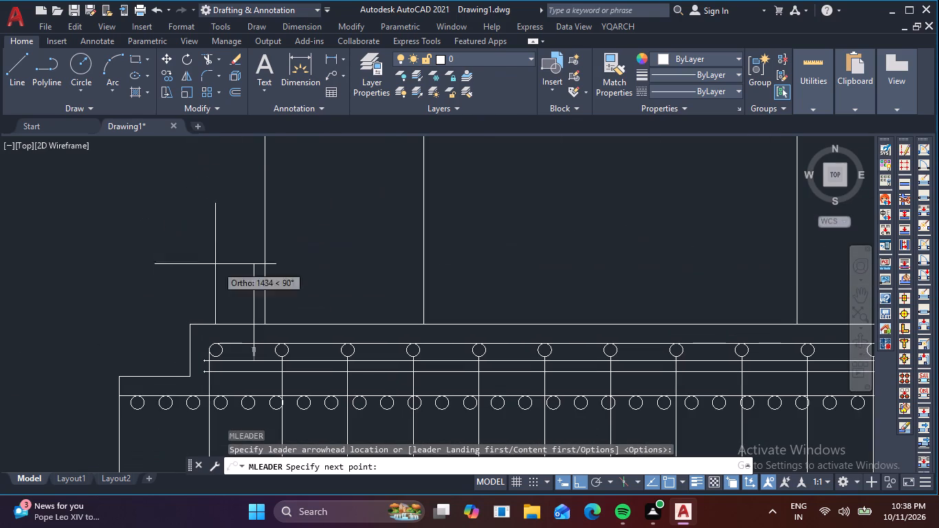
click(218, 203)
click(181, 201)
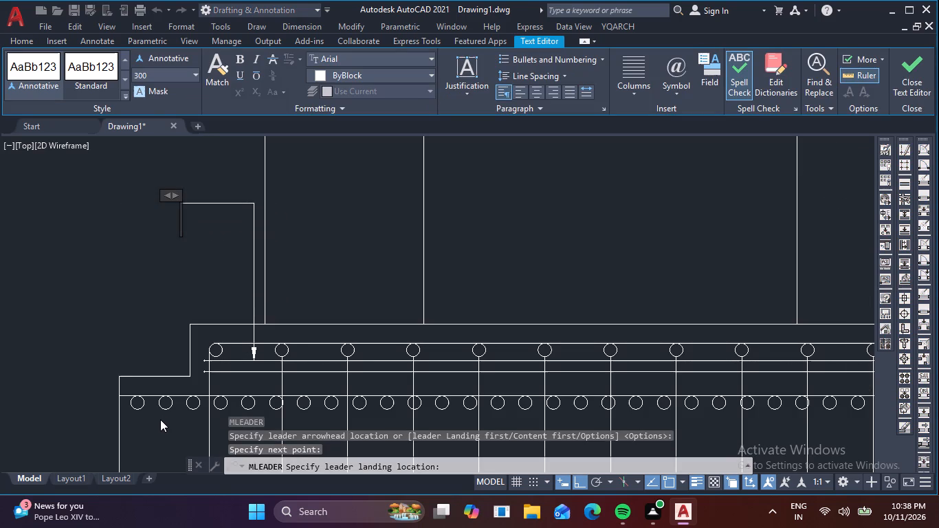
Enter the multileader text 120@100C/C TIES.
text(120)
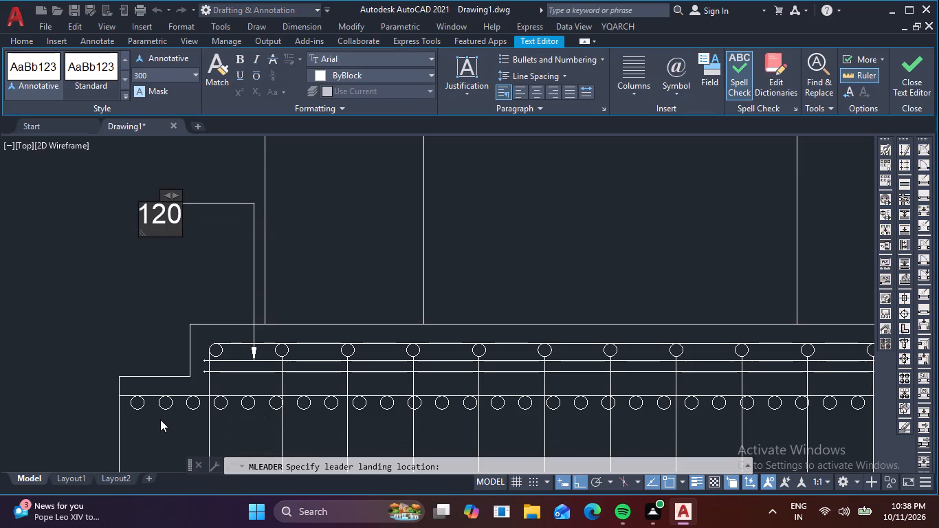
key(shift+at)
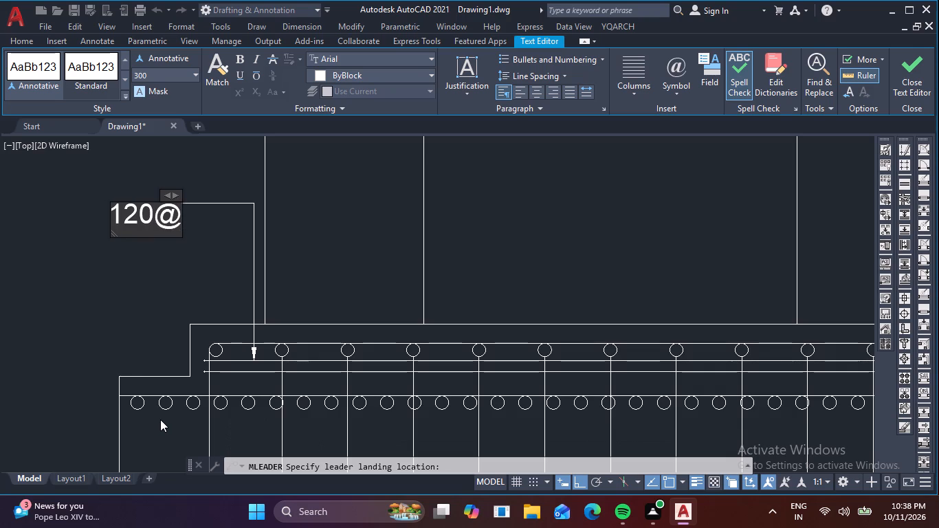
text(100)
text(C/C)
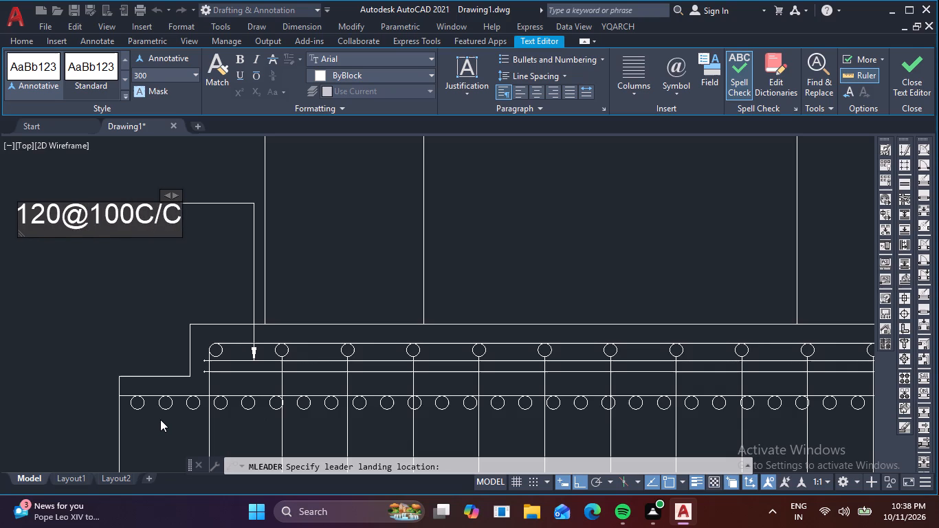
key(space)
text(TI)
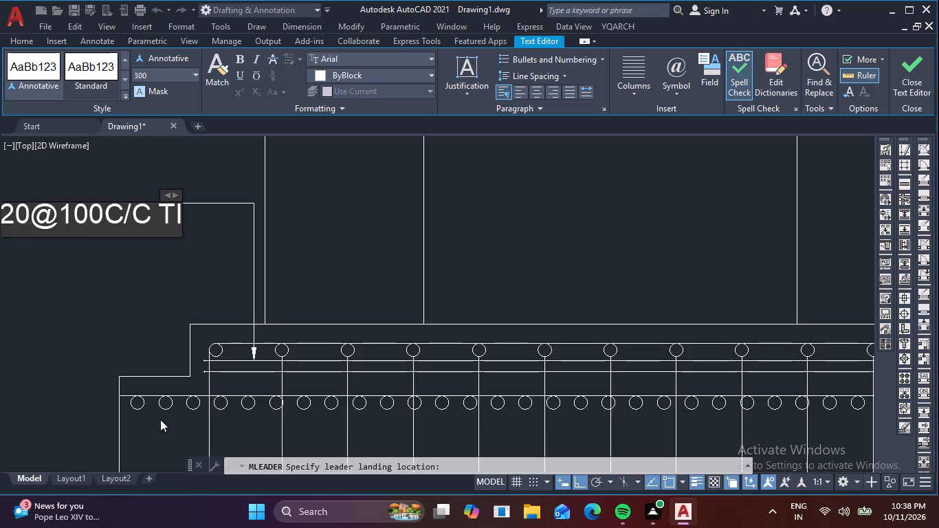
text(ES)
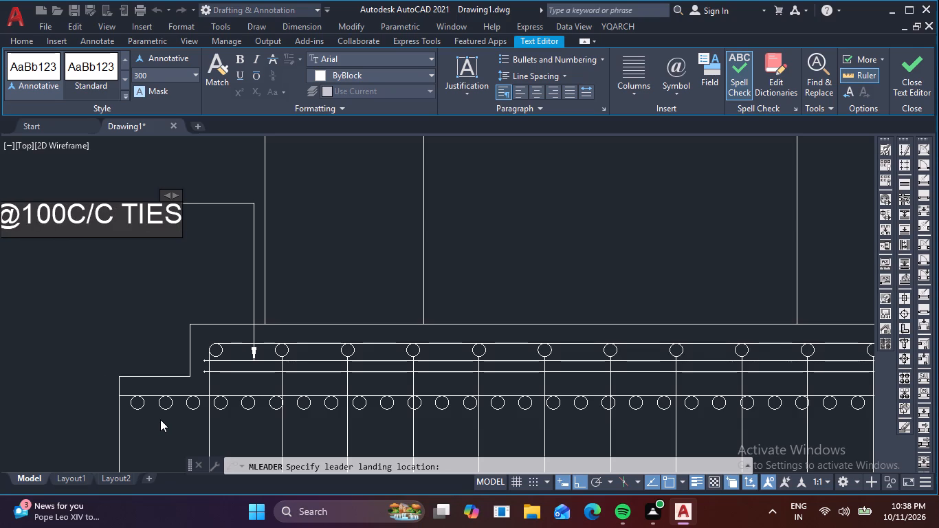
click(115, 332)
Copy the Ø symbol from the 12Ø@150C/C label text in the TYP. PEDESTAL-1 REINF. DETAIL.
scroll(122, 325, down, 2)
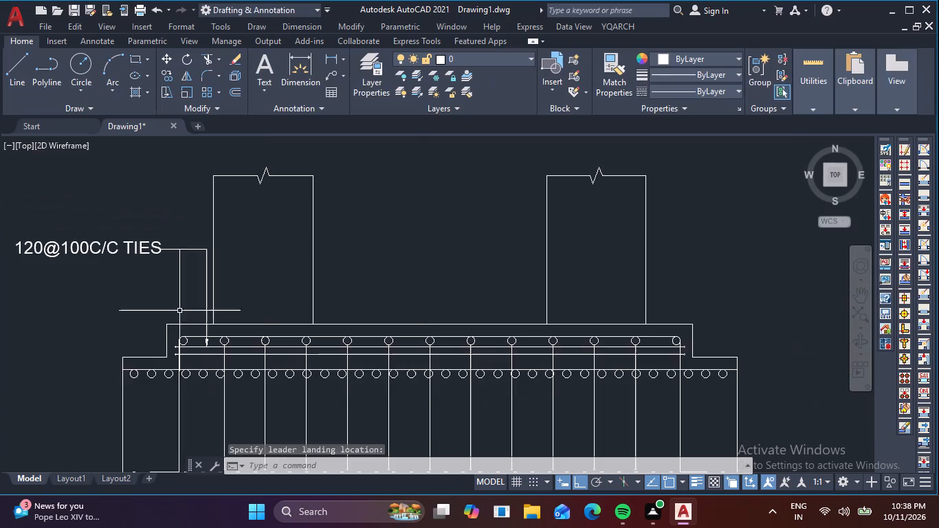
middle_drag(246, 283, 199, 355)
scroll(212, 349, down, 3)
scroll(813, 245, up, 2)
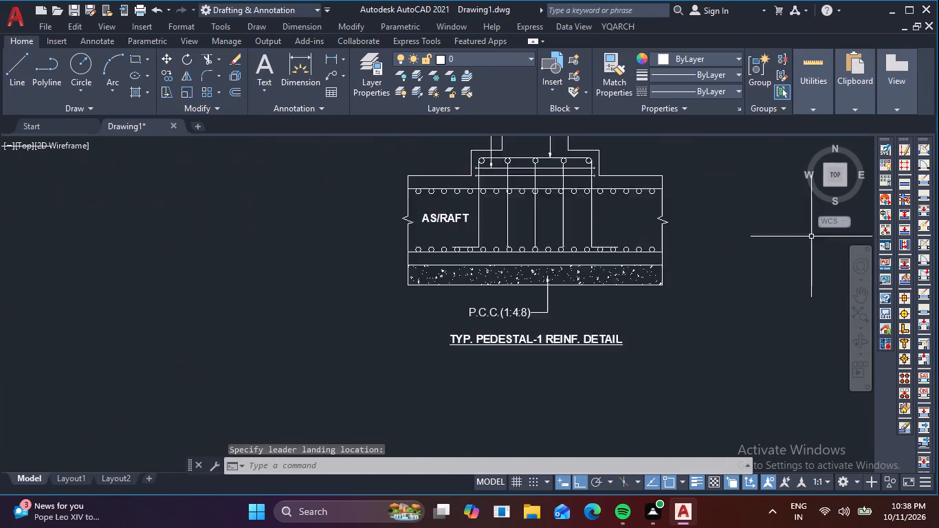
scroll(809, 234, up, 1)
middle_drag(689, 227, 672, 399)
scroll(535, 247, up, 3)
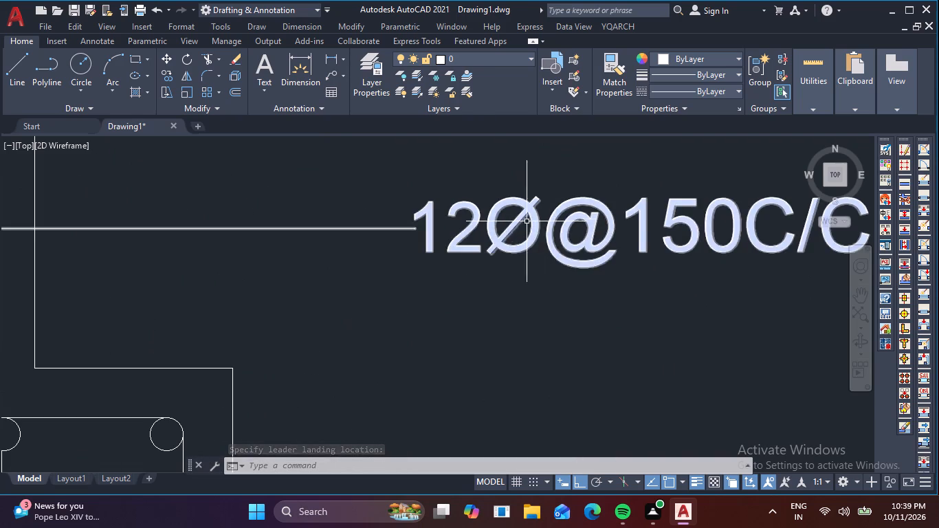
double_click(534, 214)
double_click(530, 221)
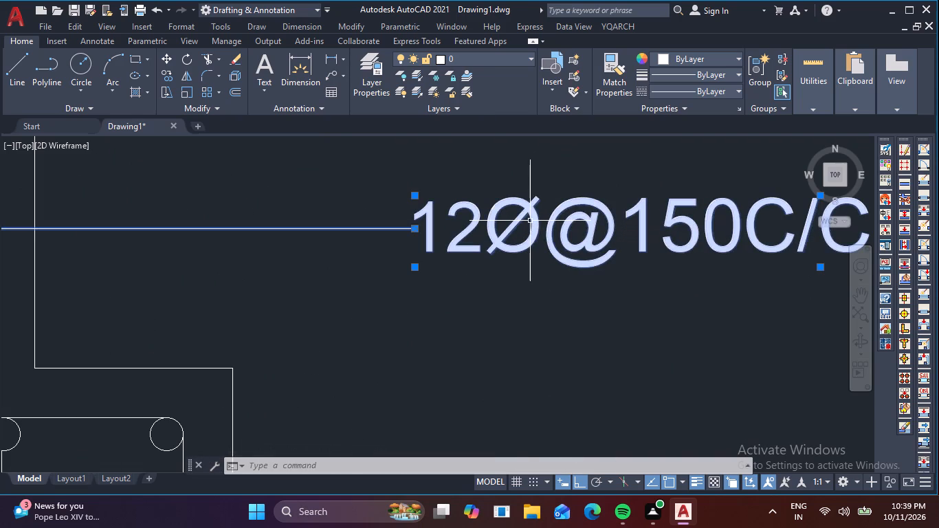
triple_click(532, 222)
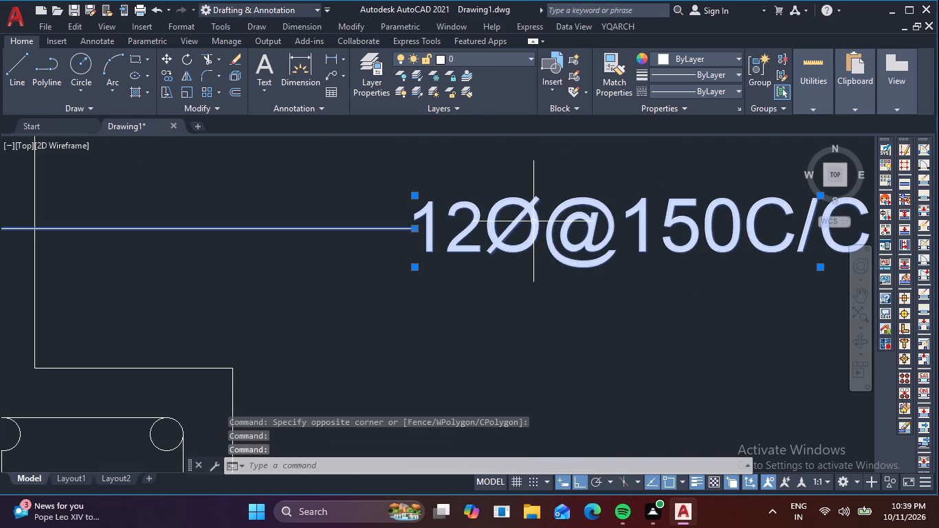
triple_click(529, 221)
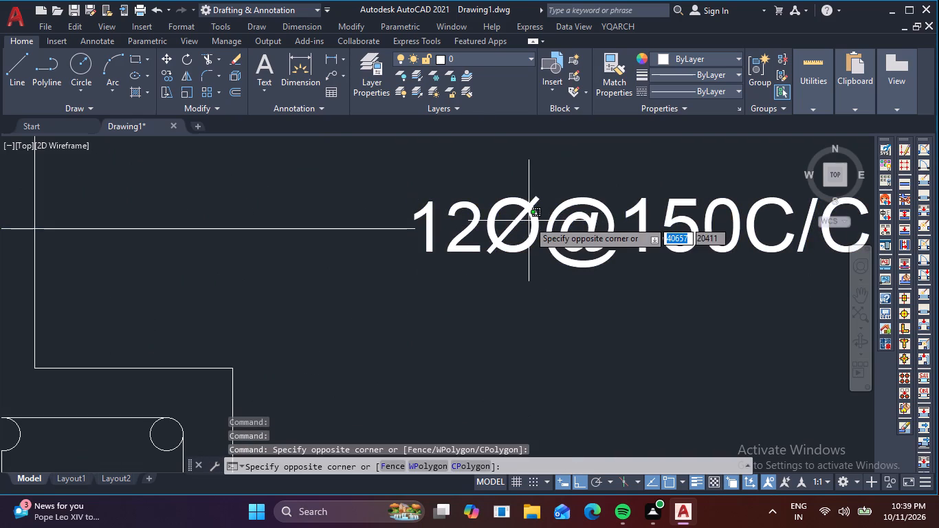
double_click(532, 207)
triple_click(528, 202)
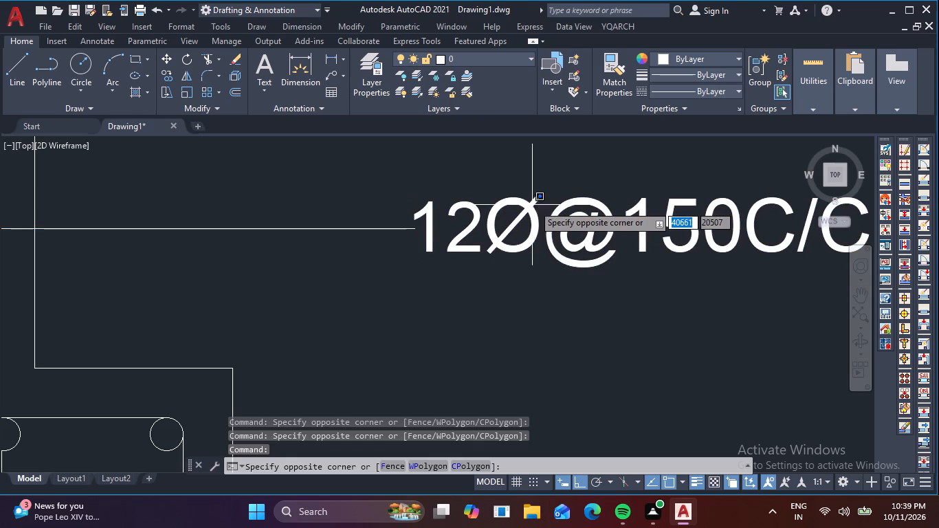
scroll(577, 228, down, 3)
triple_click(577, 232)
double_click(577, 232)
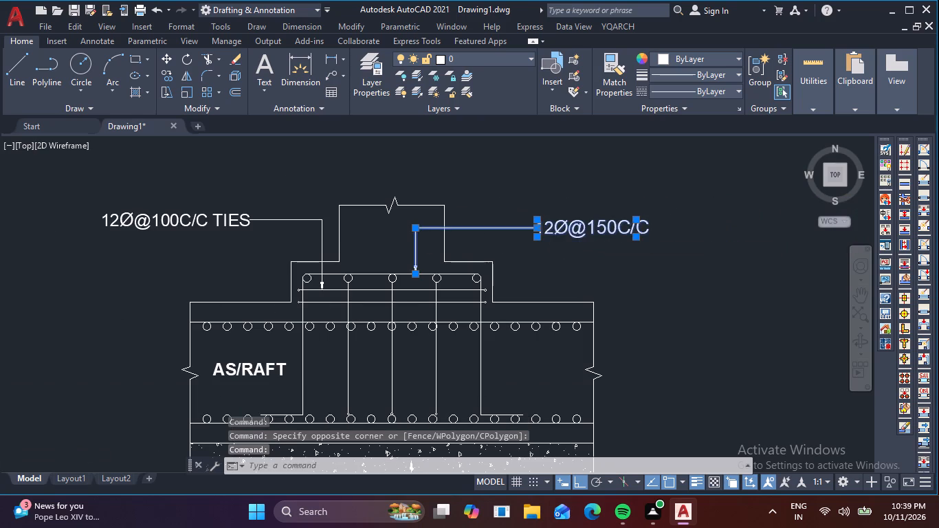
scroll(577, 234, up, 3)
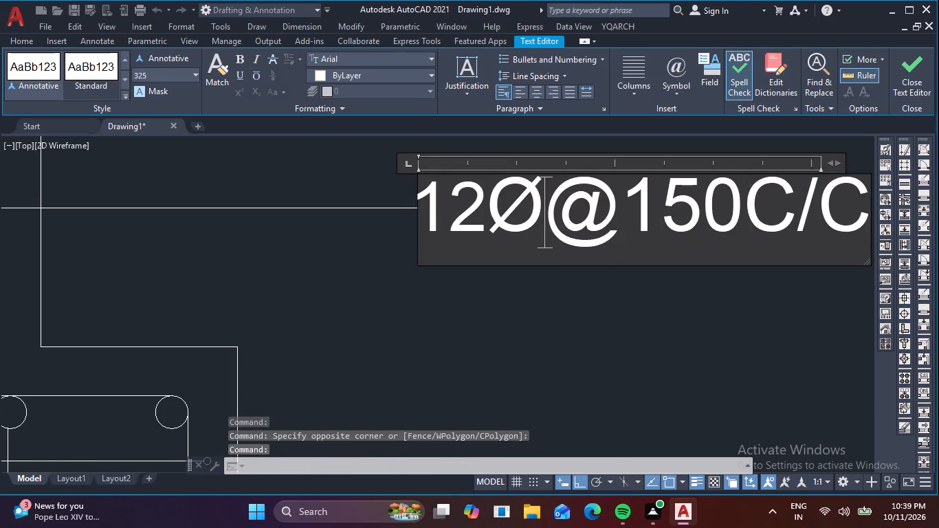
drag(538, 221, 500, 232)
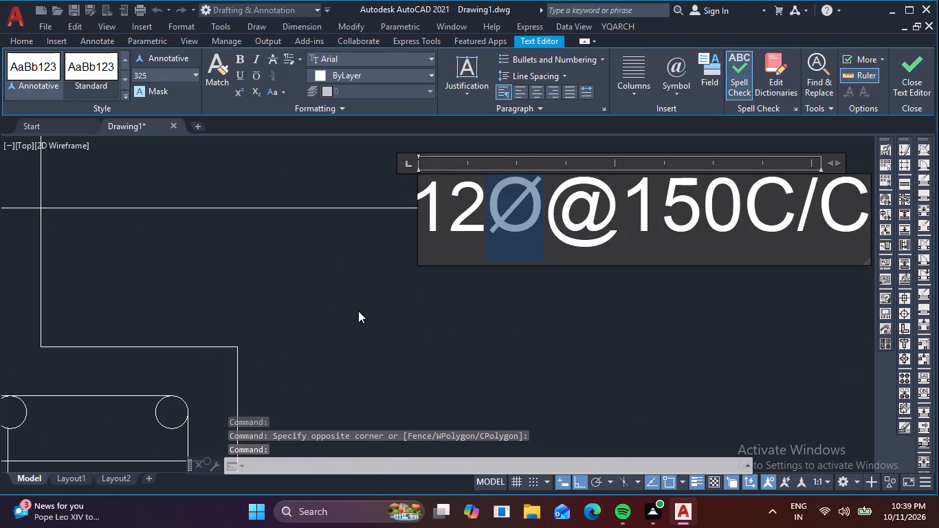
key(ctrl+c)
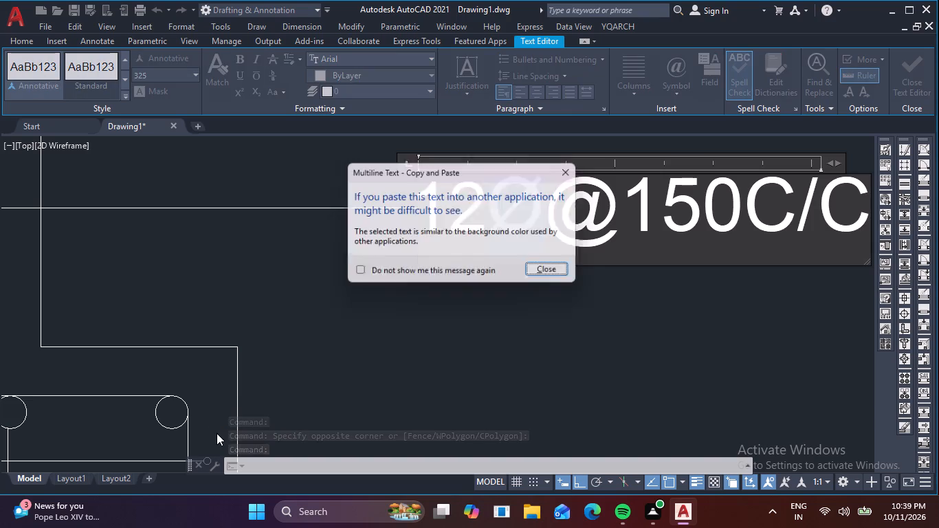
click(560, 275)
click(405, 384)
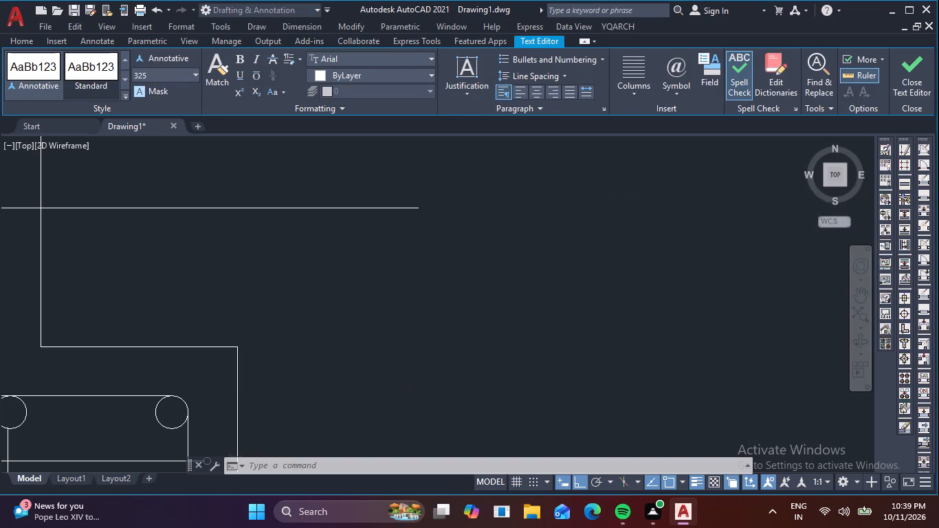
Paste the Ø symbol before the @ in the pedestal-2 detail's ties label so it reads 120Ø@100C/C TIES.
scroll(408, 368, down, 7)
middle_drag(401, 389, 480, 287)
middle_drag(375, 393, 368, 314)
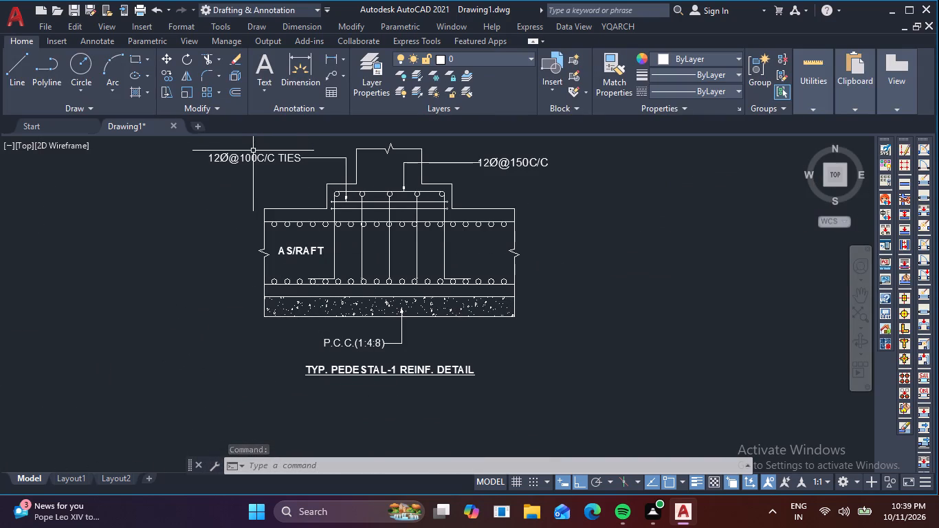
middle_drag(261, 161, 299, 250)
scroll(291, 240, up, 3)
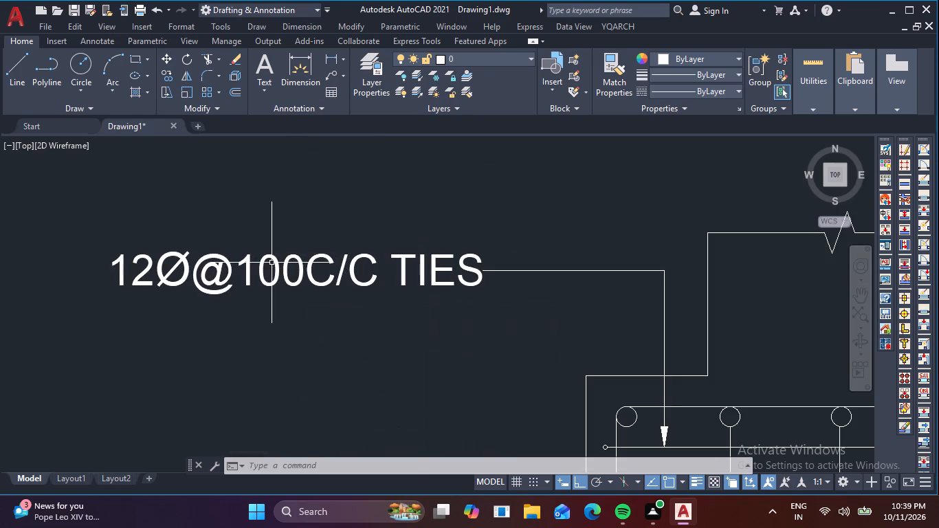
scroll(236, 307, down, 1)
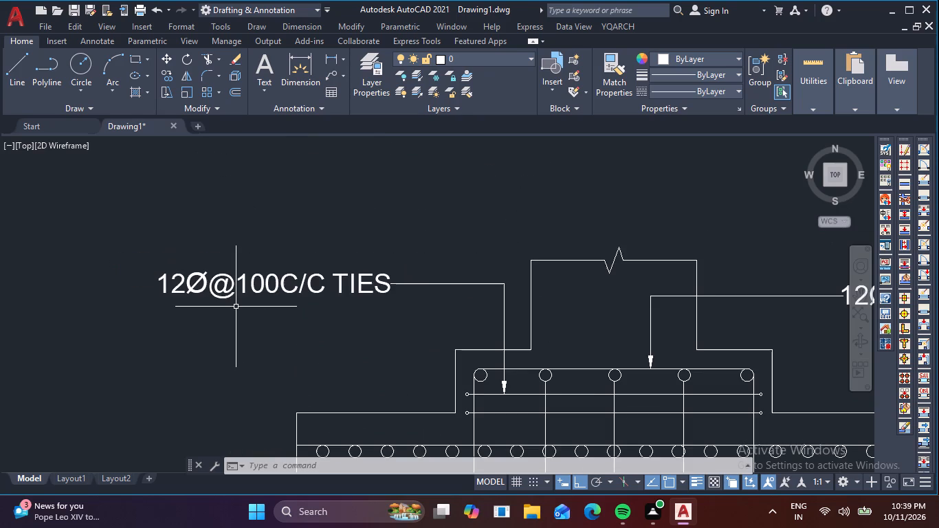
scroll(258, 309, down, 2)
scroll(349, 318, down, 3)
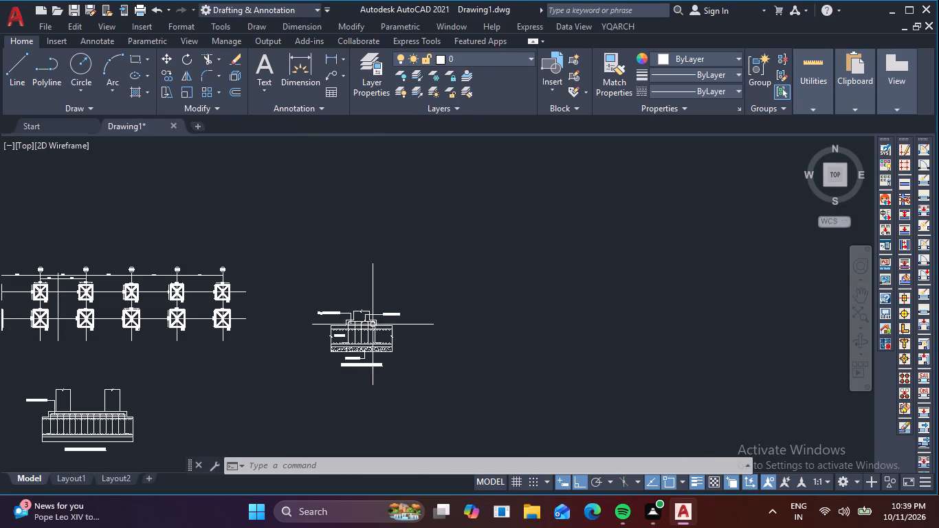
middle_drag(206, 371, 333, 277)
scroll(199, 297, up, 4)
middle_drag(192, 304, 448, 223)
scroll(282, 283, up, 2)
double_click(235, 275)
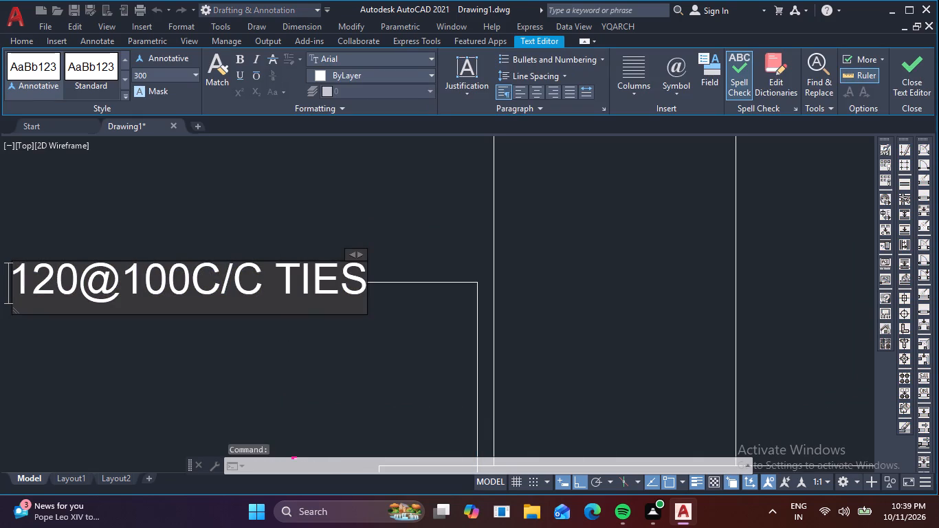
click(76, 276)
key(ctrl+v)
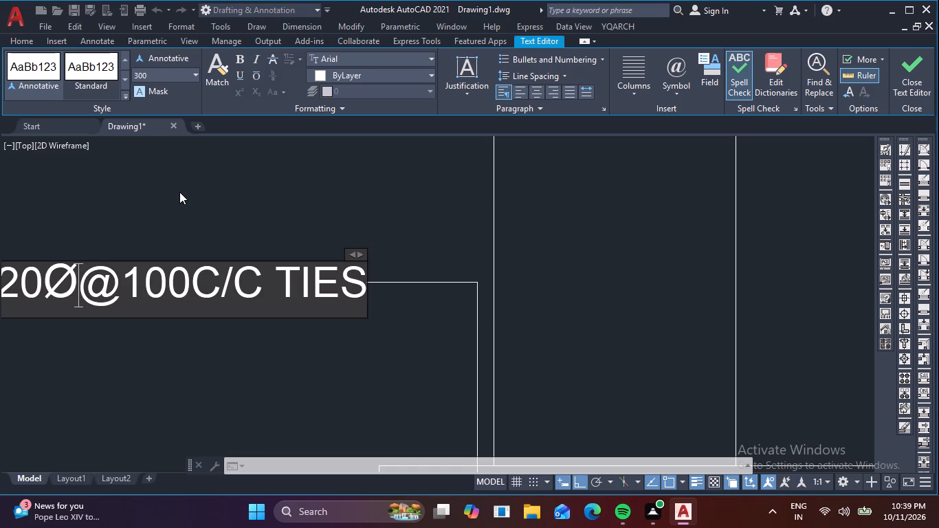
click(150, 196)
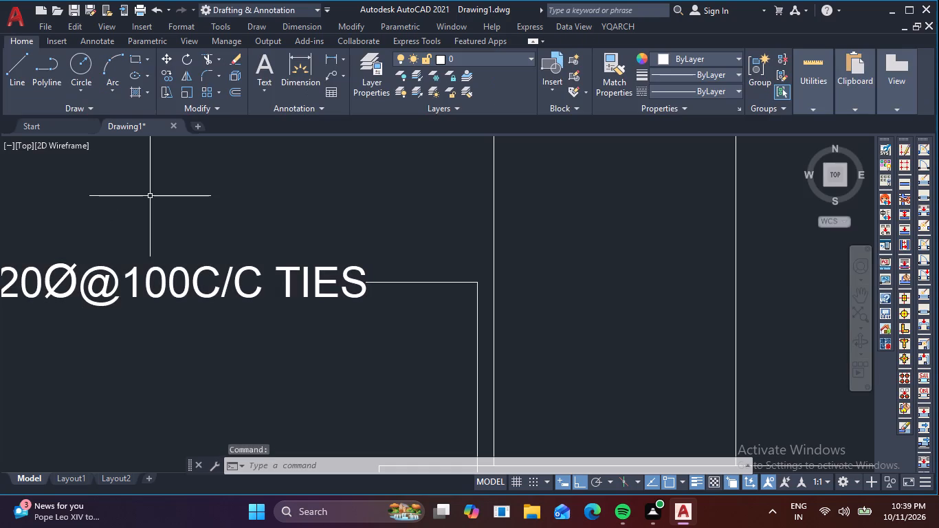
Copy the 12Ø@150C/C multileader from the pedestal-1 detail onto the pedestal-2 raised step's upper horizontal tie line near its right end.
scroll(364, 145, down, 6)
middle_drag(477, 202, 248, 275)
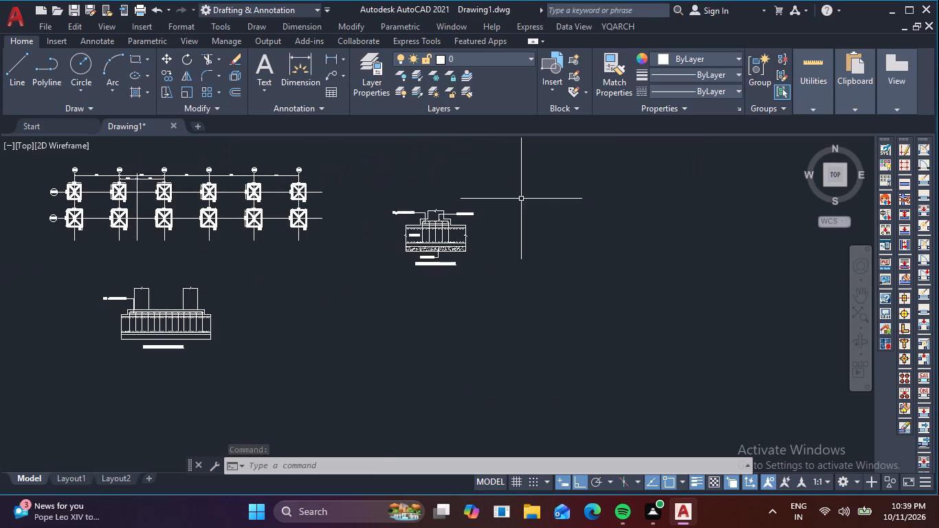
scroll(474, 221, up, 5)
middle_drag(460, 208, 487, 258)
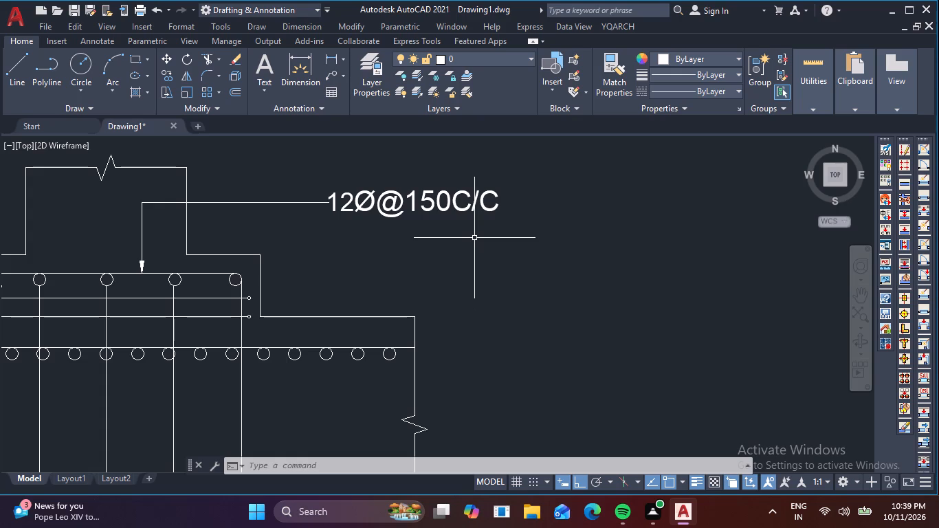
drag(474, 239, 429, 217)
click(234, 167)
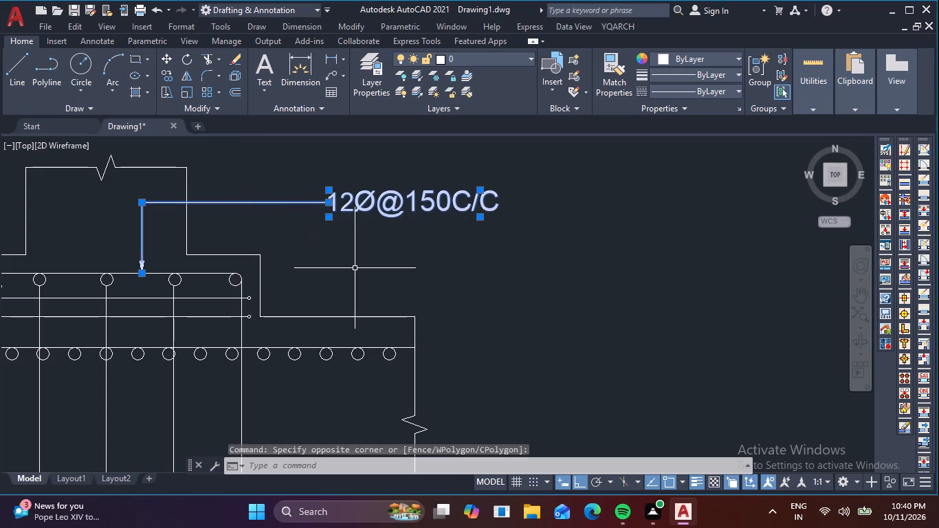
text(CO)
key(space)
click(141, 272)
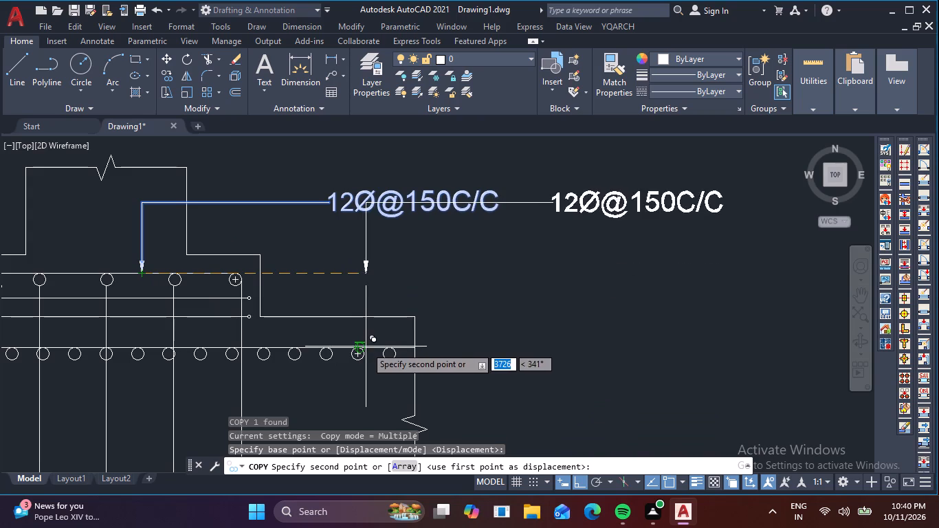
key(F8)
scroll(402, 354, down, 3)
middle_drag(441, 325, 515, 186)
scroll(322, 316, down, 2)
middle_drag(263, 351, 264, 350)
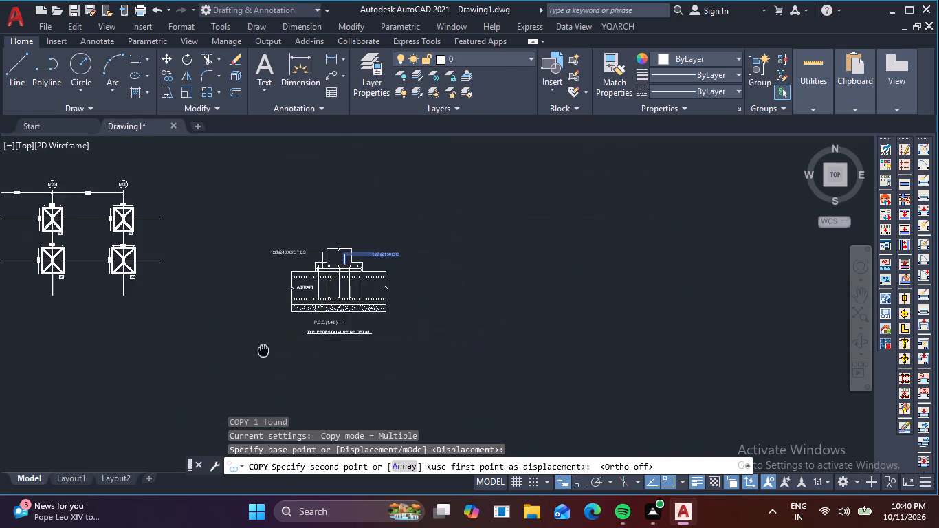
middle_drag(264, 350, 409, 235)
scroll(46, 278, up, 1)
middle_drag(45, 274, 142, 327)
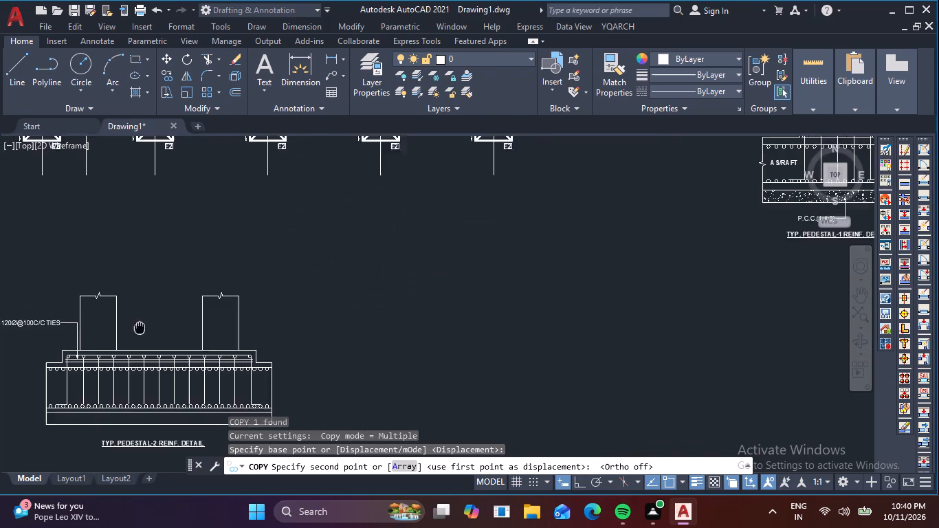
middle_drag(142, 327, 144, 326)
scroll(133, 340, up, 4)
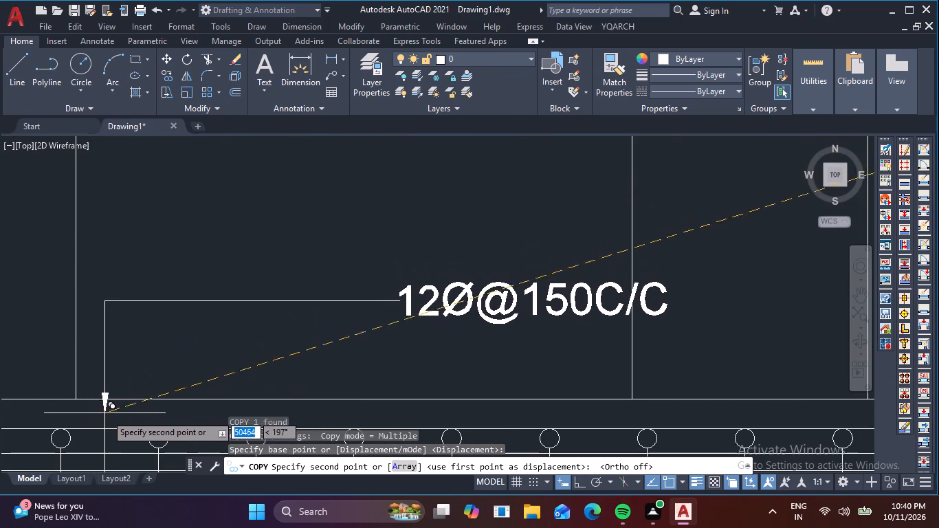
scroll(138, 372, down, 3)
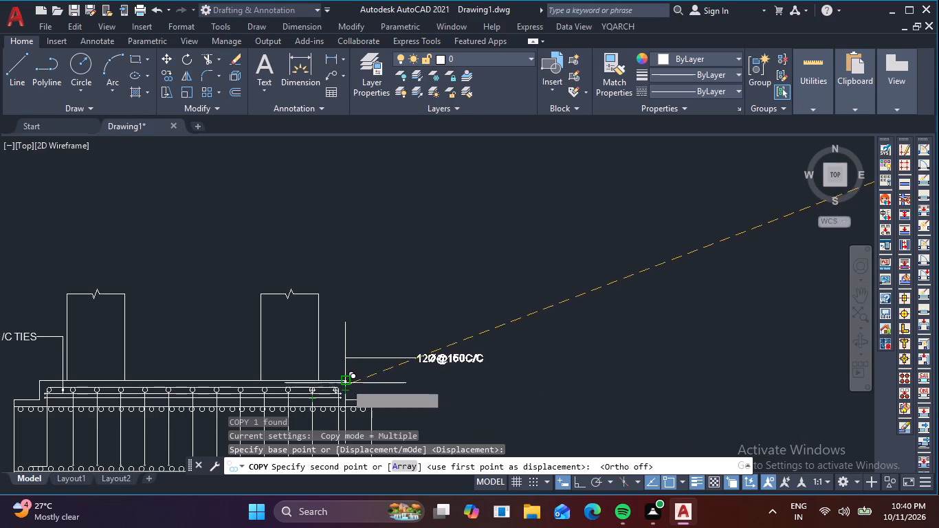
middle_drag(343, 382, 334, 336)
scroll(311, 349, up, 3)
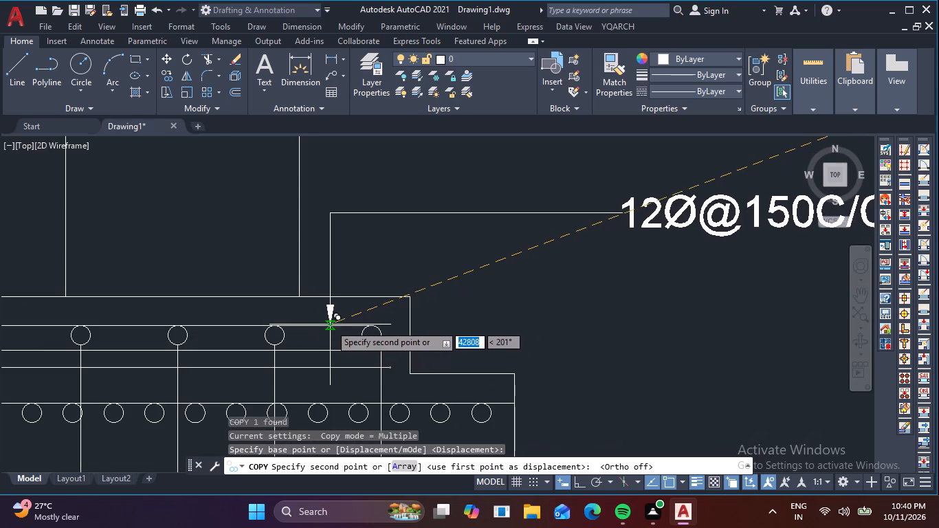
click(330, 324)
key(Escape)
Copy the P.C.C.(1:4:8) multileader from the pedestal-1 detail so its arrowhead lands in the pedestal-2 detail's bottom strip near its left end.
scroll(481, 349, down, 3)
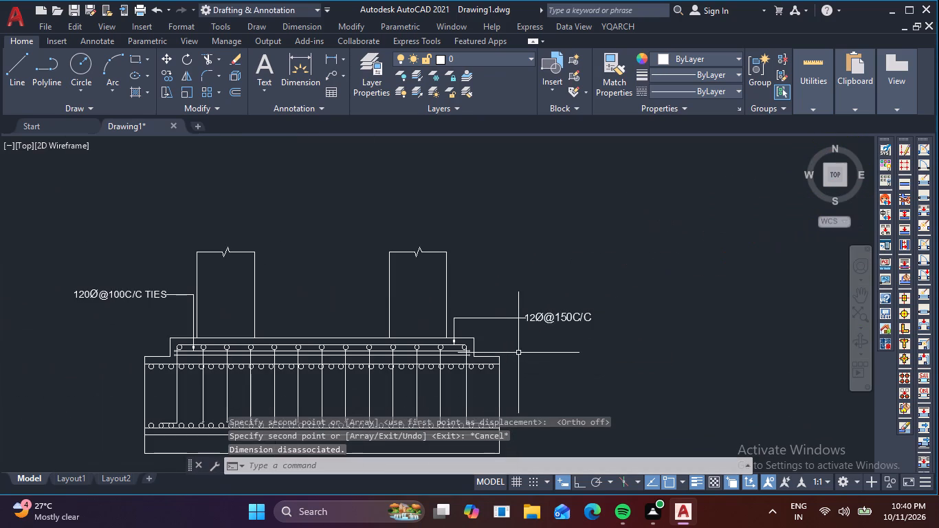
middle_drag(623, 284, 602, 287)
middle_click(601, 288)
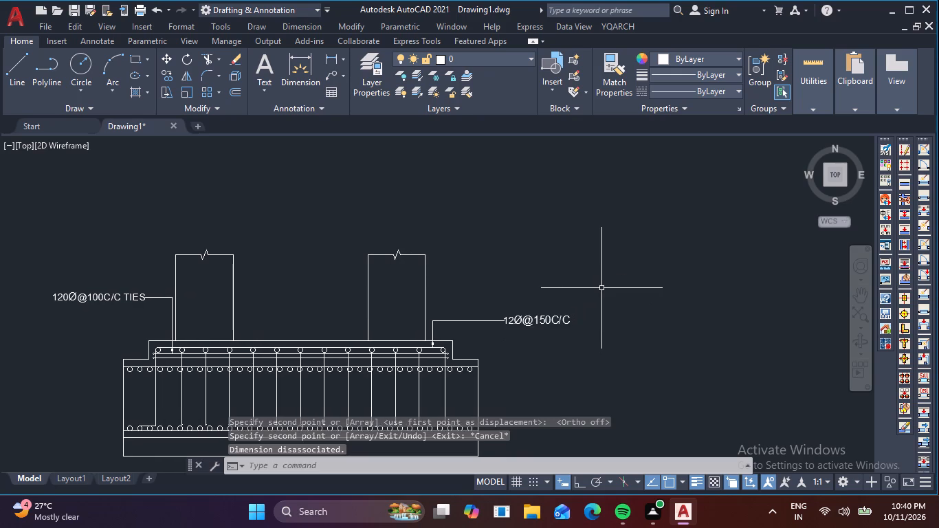
scroll(598, 250, down, 2)
middle_drag(637, 244, 495, 318)
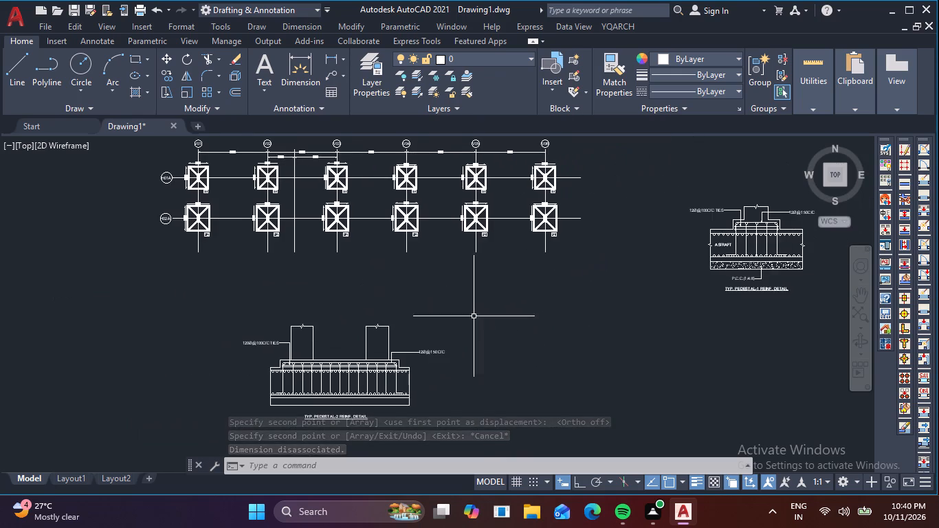
middle_drag(575, 311, 304, 272)
scroll(517, 229, up, 4)
drag(349, 294, 288, 289)
click(256, 287)
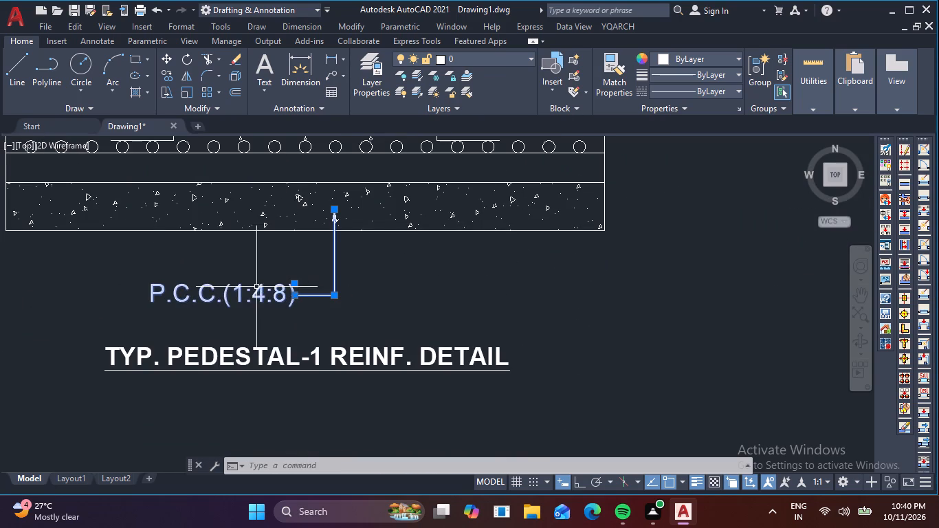
text(CO)
key(space)
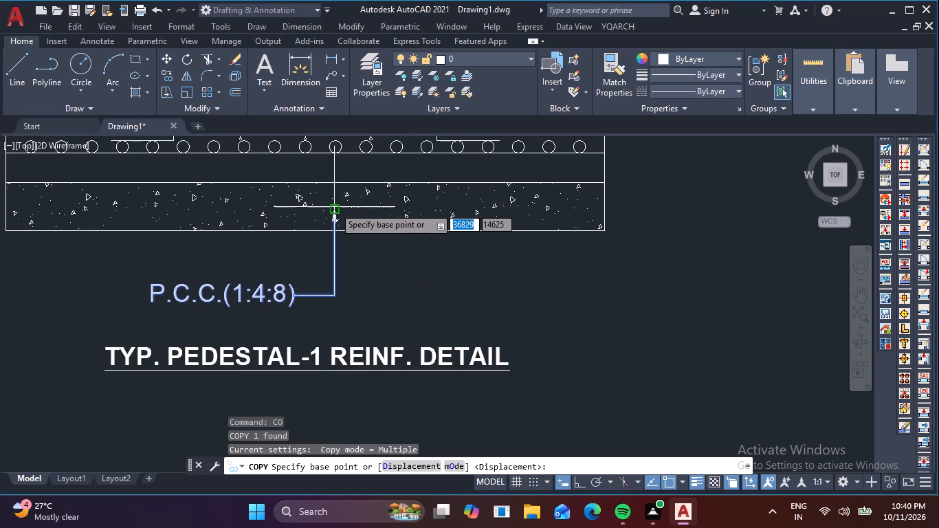
click(334, 208)
scroll(203, 282, down, 3)
middle_drag(245, 276, 406, 211)
scroll(136, 332, down, 2)
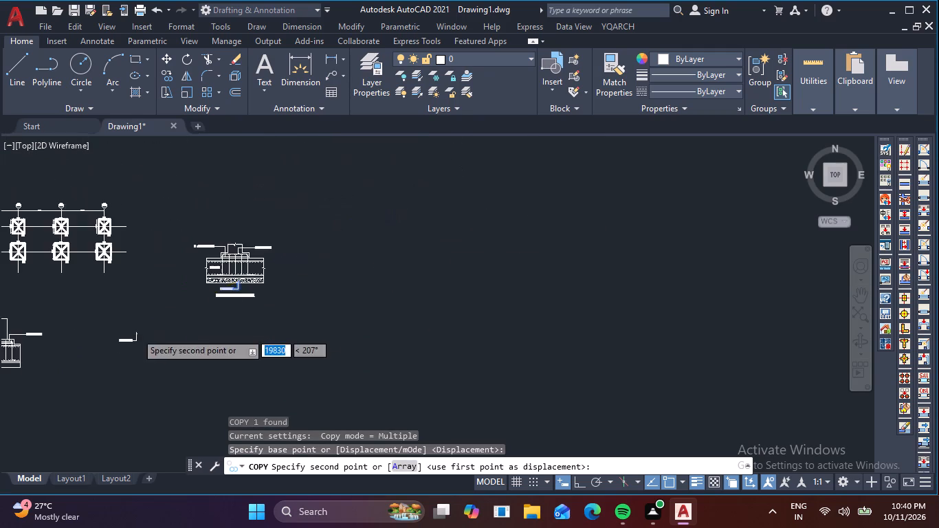
middle_drag(116, 356, 329, 276)
scroll(142, 305, up, 5)
middle_drag(307, 255, 0, 508)
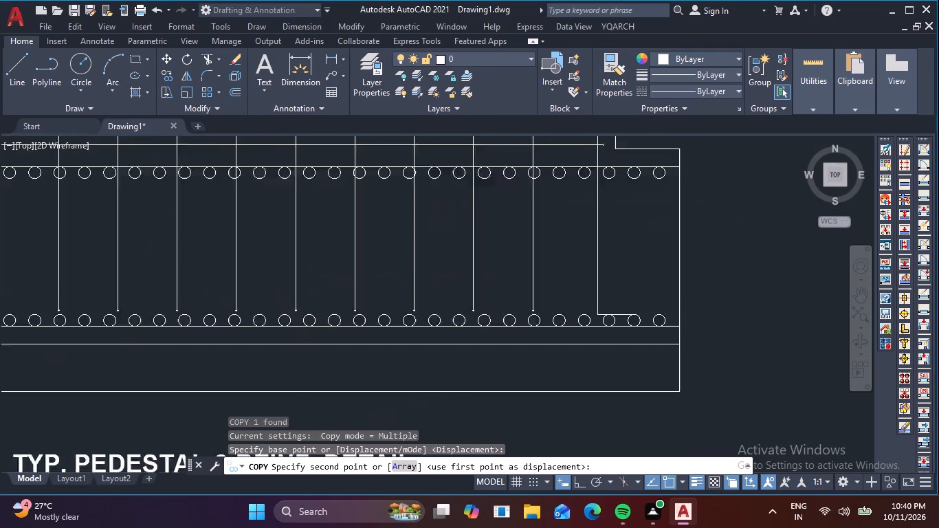
middle_drag(0, 508, 0, 518)
middle_drag(192, 412, 327, 340)
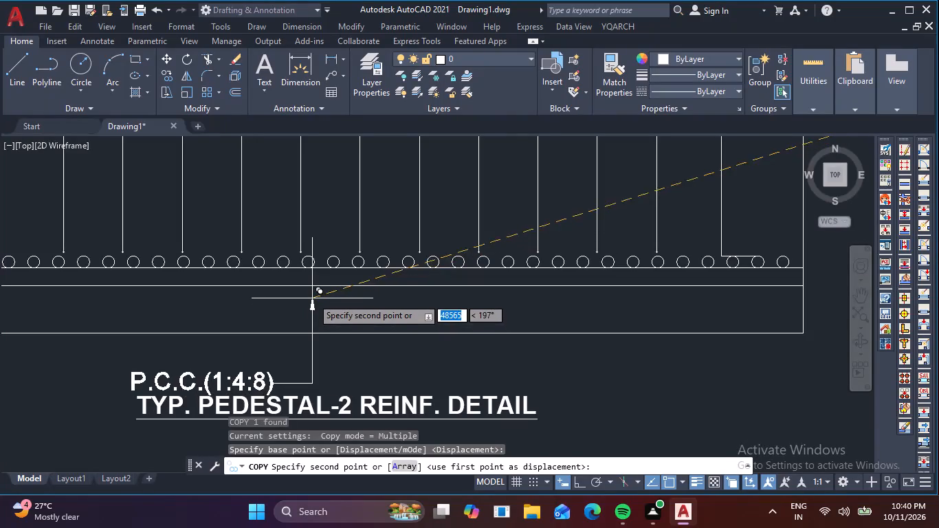
middle_drag(284, 296, 493, 265)
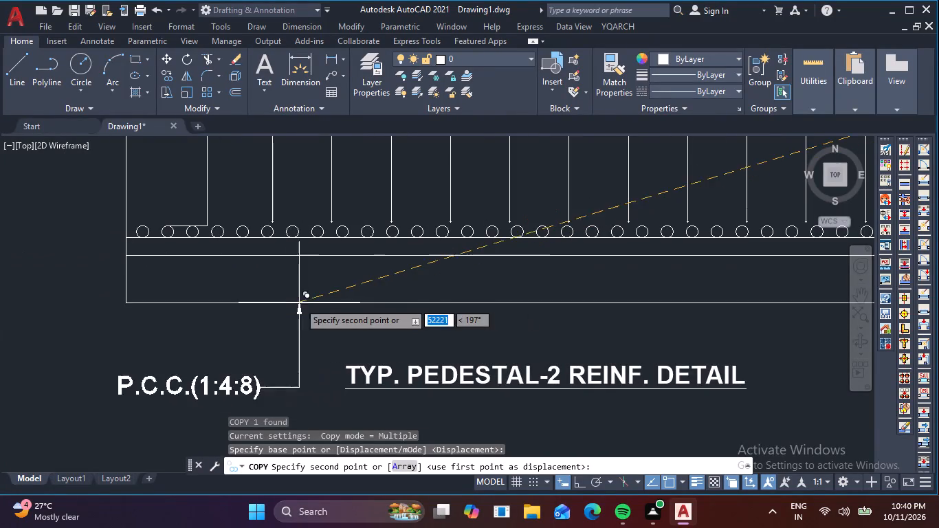
click(280, 287)
key(Escape)
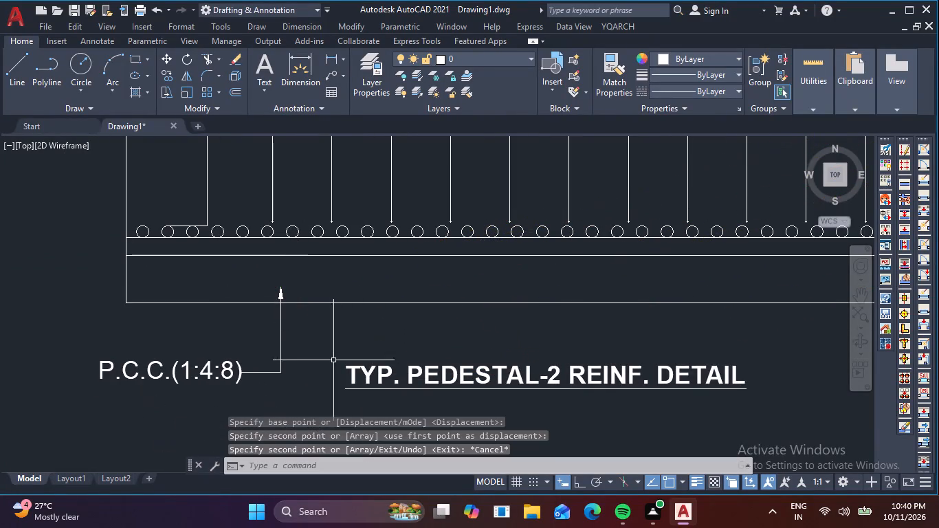
Hatch the bottom P.C.C. strip of the pedestal-2 detail with the AR-CONC pattern.
key(h)
key(space)
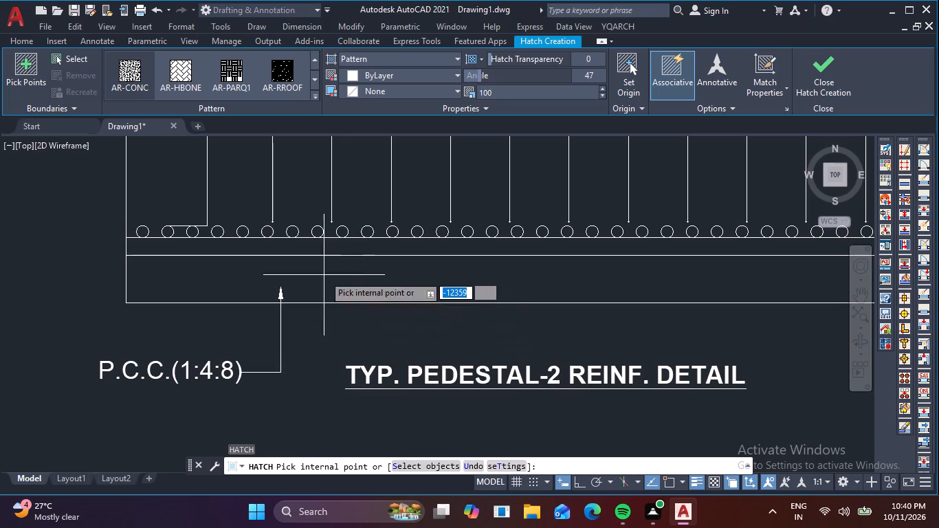
click(127, 76)
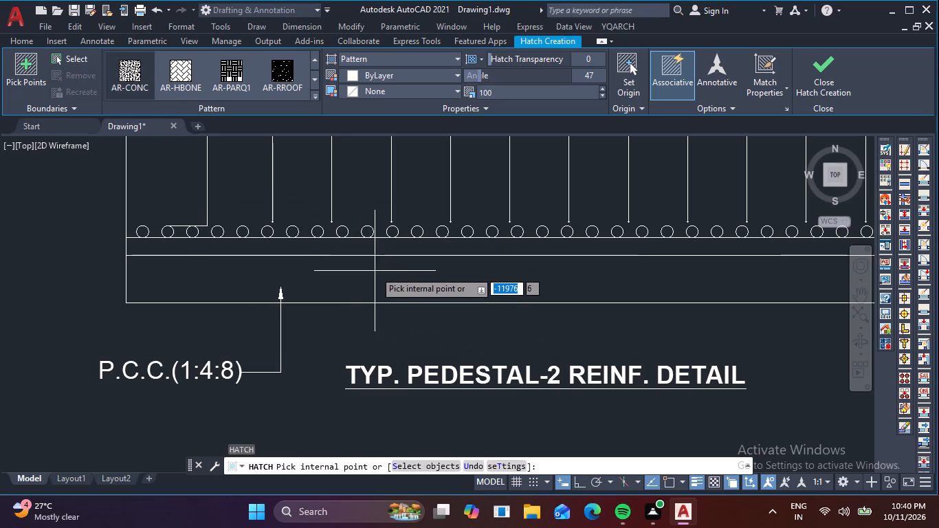
click(384, 280)
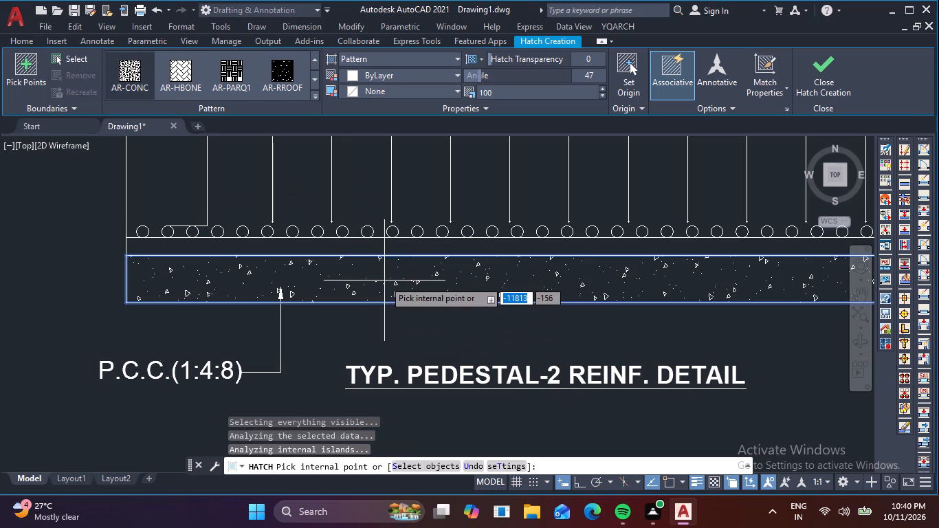
click(804, 74)
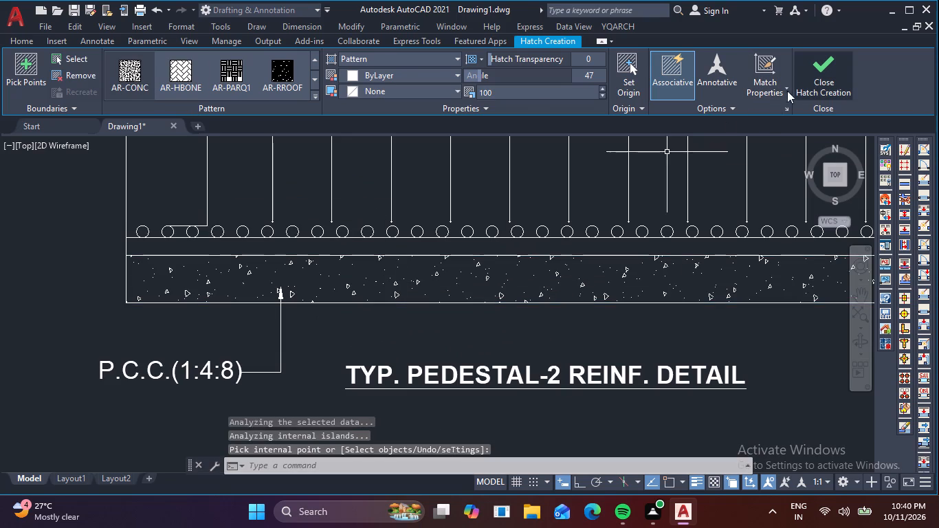
Move the whole TYP. PEDESTAL-1 REINF. DETAIL to just below the right end of the footing layout plan.
scroll(433, 382, down, 3)
middle_drag(465, 353, 437, 351)
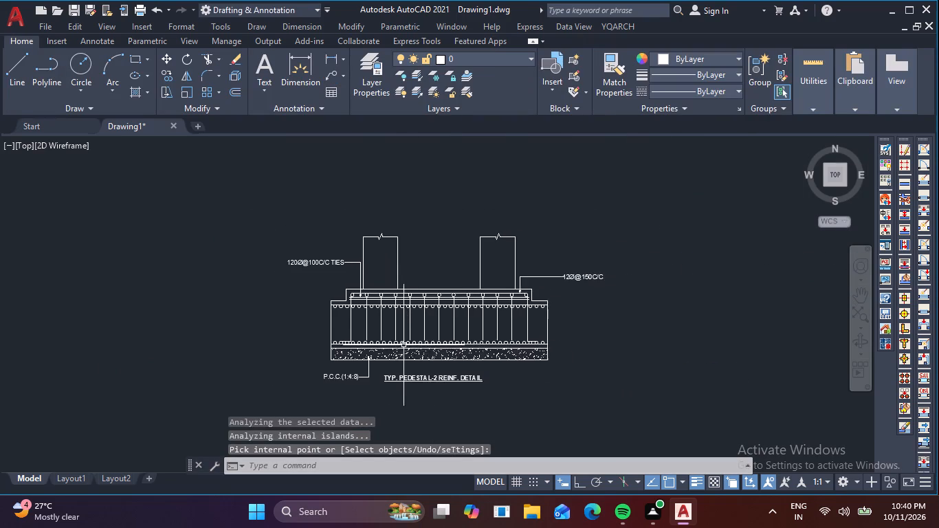
scroll(423, 326, down, 2)
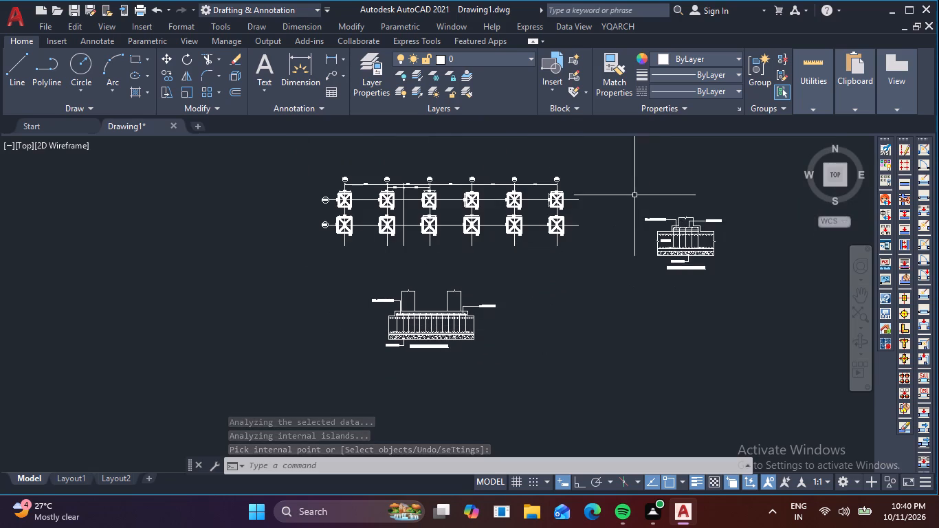
drag(634, 195, 656, 210)
click(766, 297)
key(m)
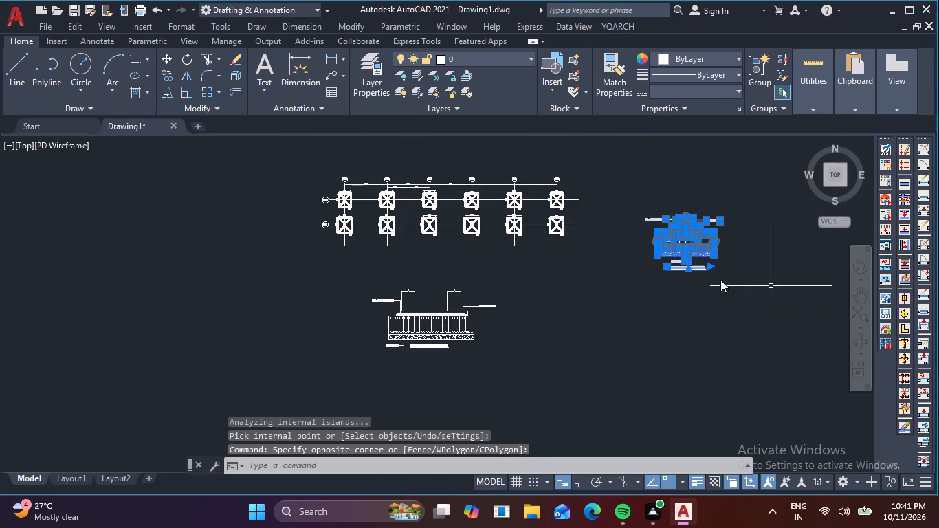
key(space)
click(677, 245)
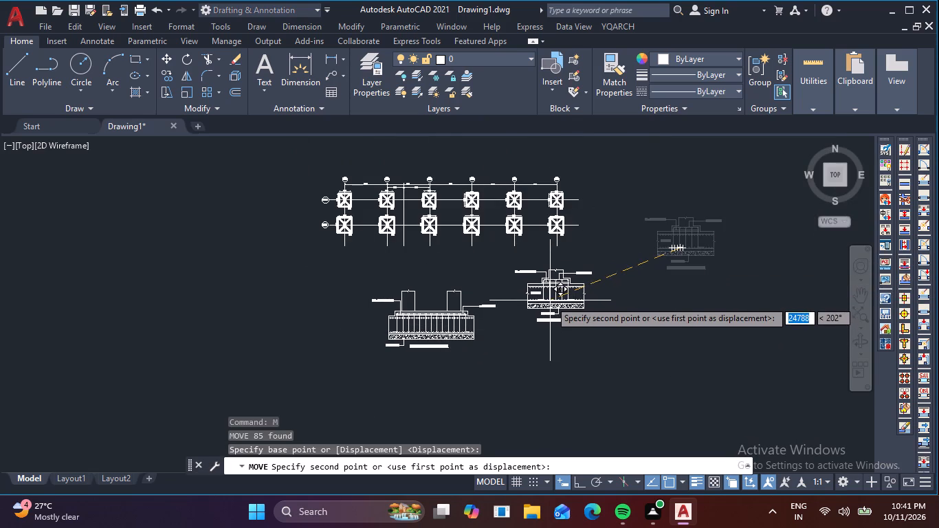
click(555, 293)
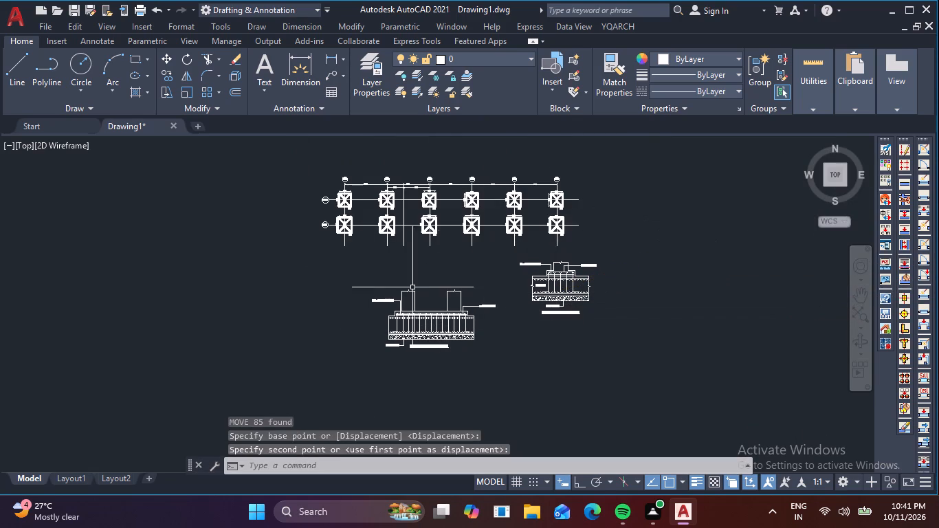
Move the whole TYP. PEDESTAL-2 REINF. DETAIL up beneath the left part of the footing plan, roughly level with the pedestal-1 detail.
drag(337, 266, 344, 267)
click(525, 379)
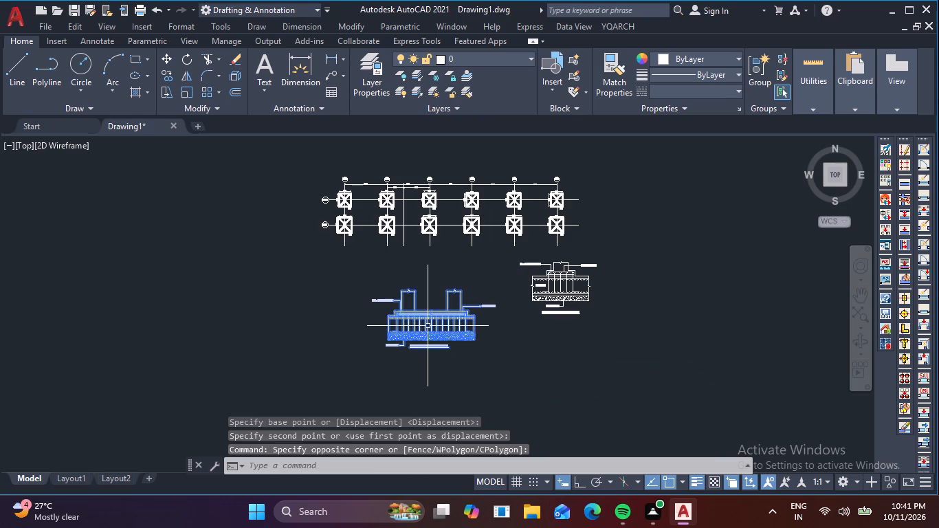
click(426, 323)
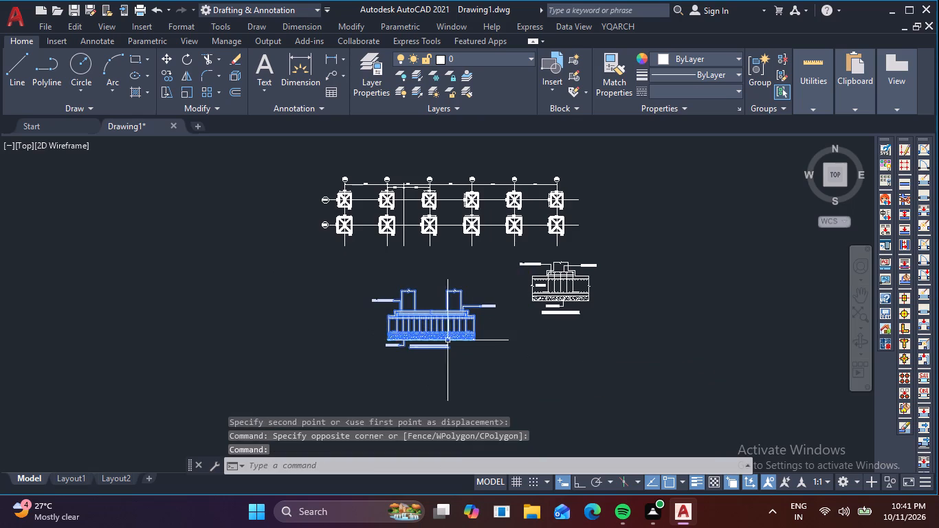
key(m)
key(space)
click(433, 331)
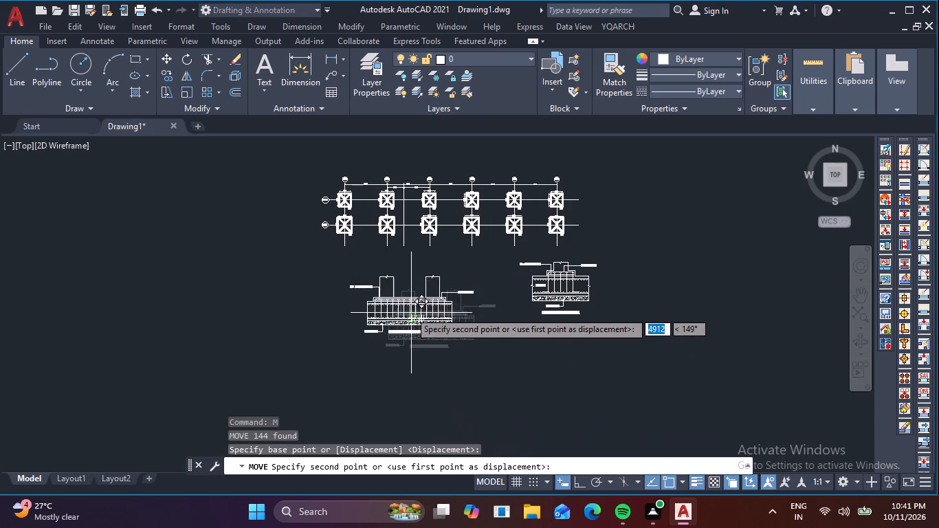
click(399, 305)
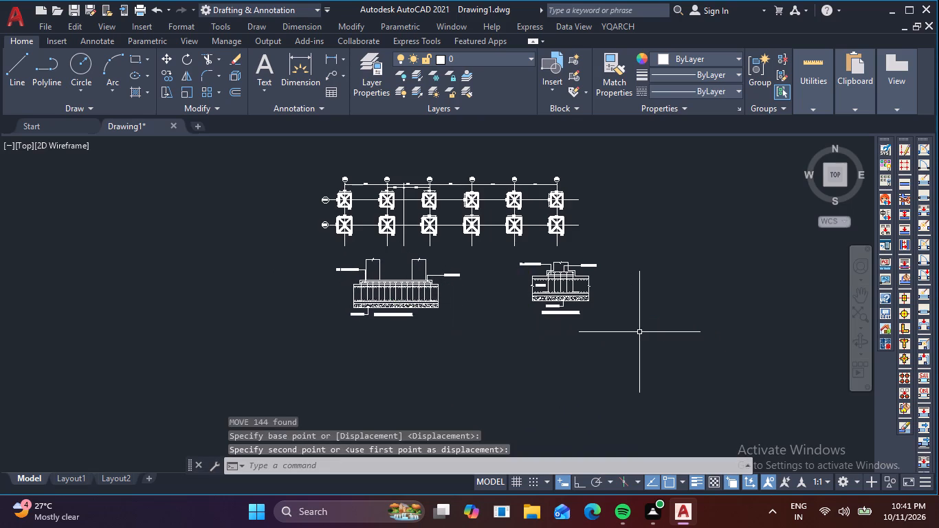
key(Escape)
key(Escape)
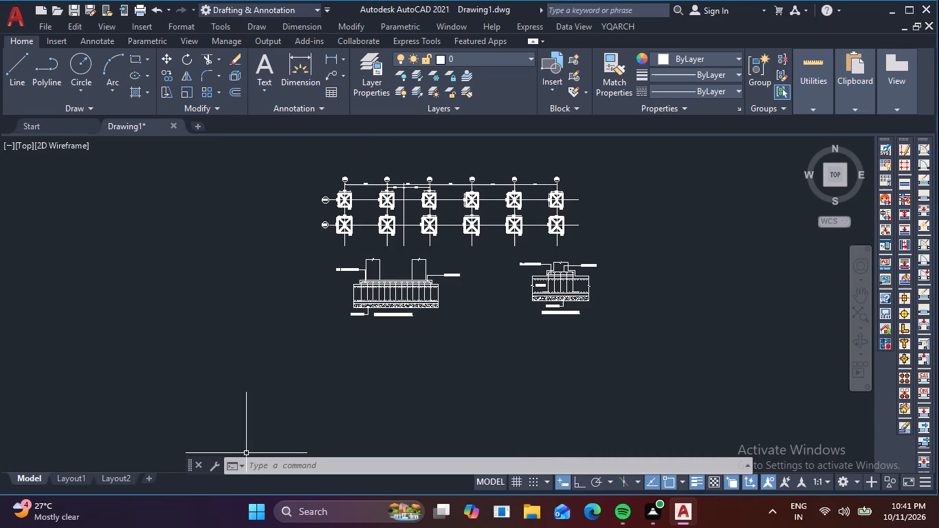
Save the drawing in the Documents folder under the file name SANTOSH.
key(ctrl+s)
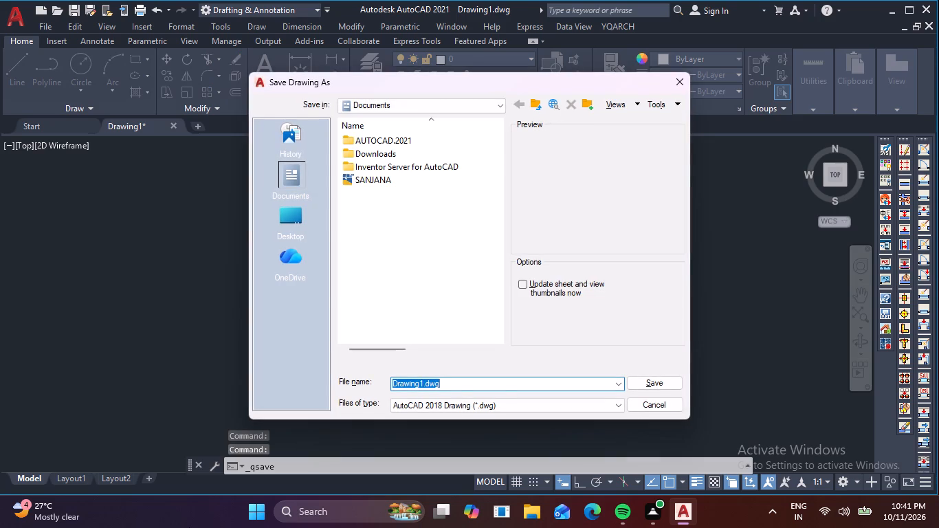
key(BackSpace)
text(SA)
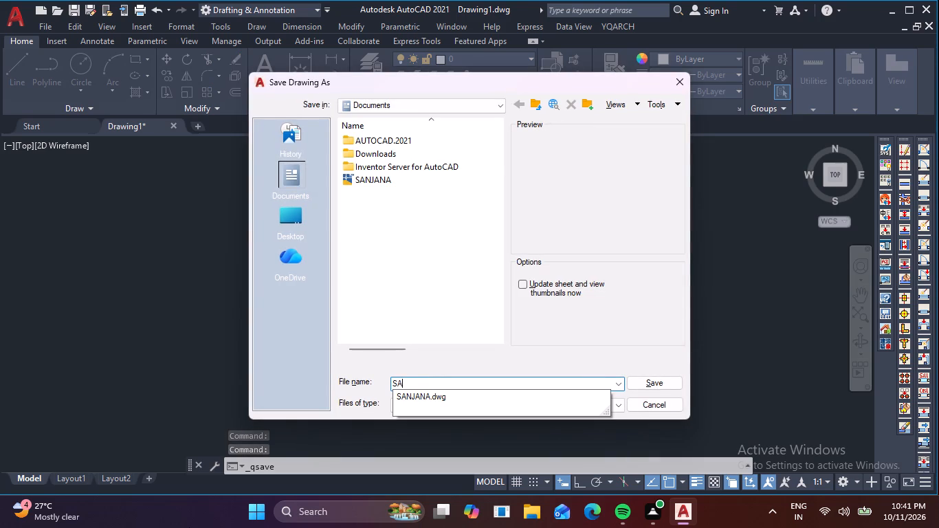
text(NT)
text(OSH)
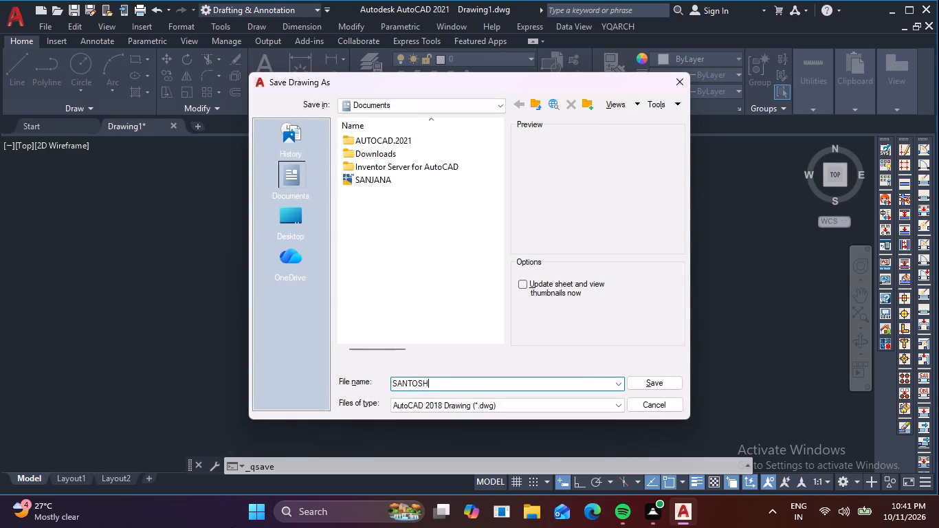
click(664, 382)
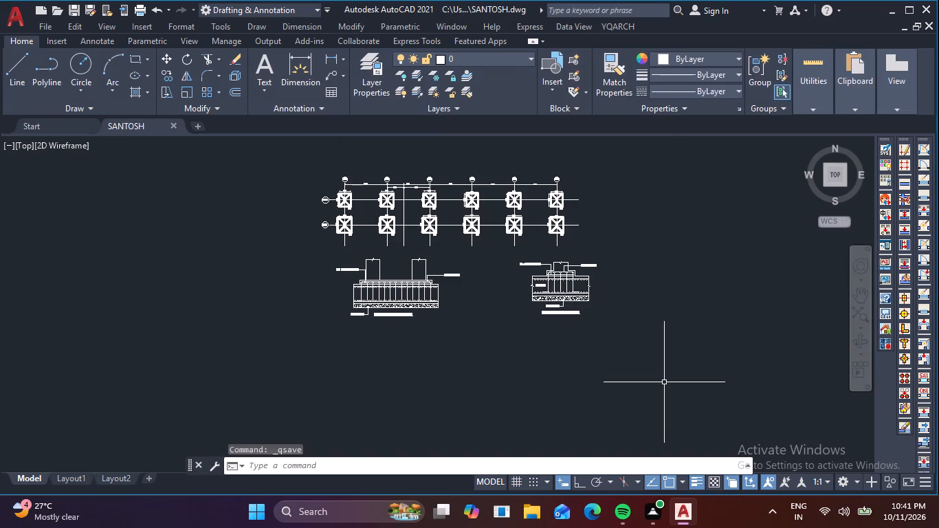
Set up a plot from the previous plot's settings, with a window enclosing the footing layout plan and both pedestal details.
key(ctrl+p)
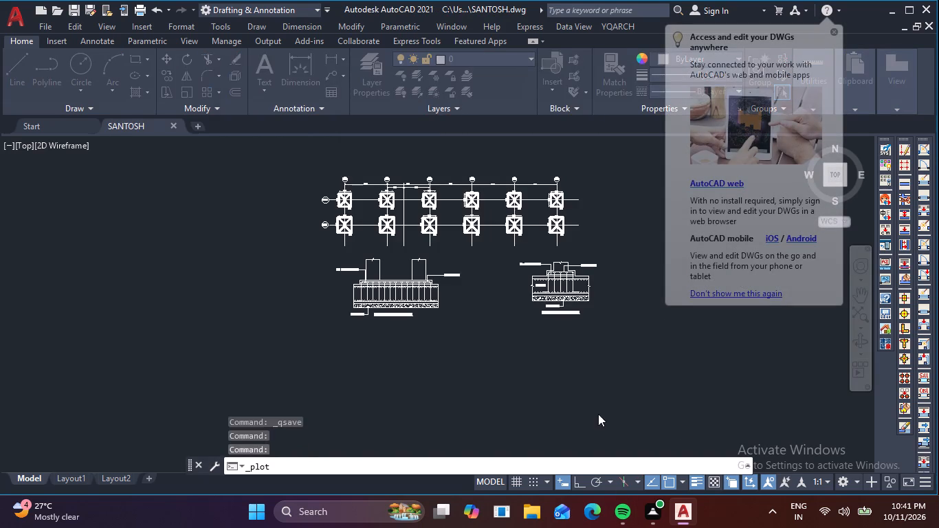
click(467, 107)
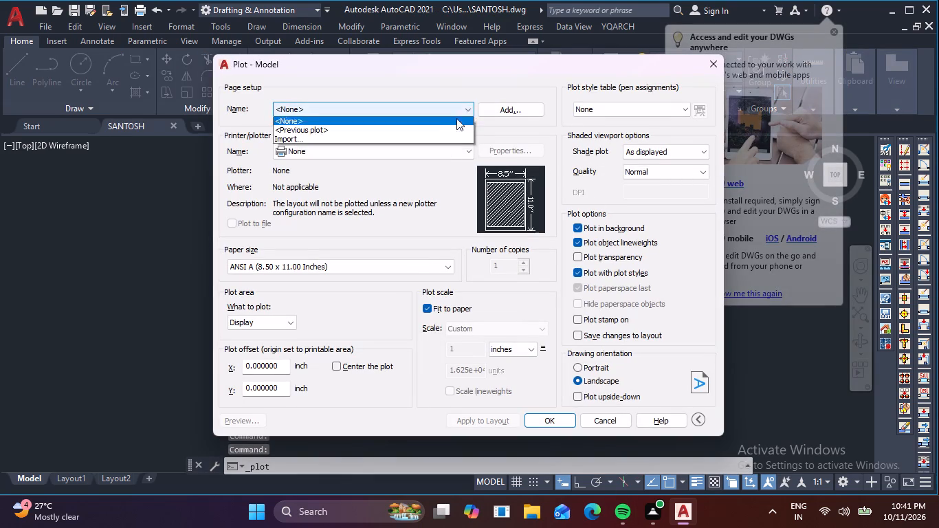
click(410, 132)
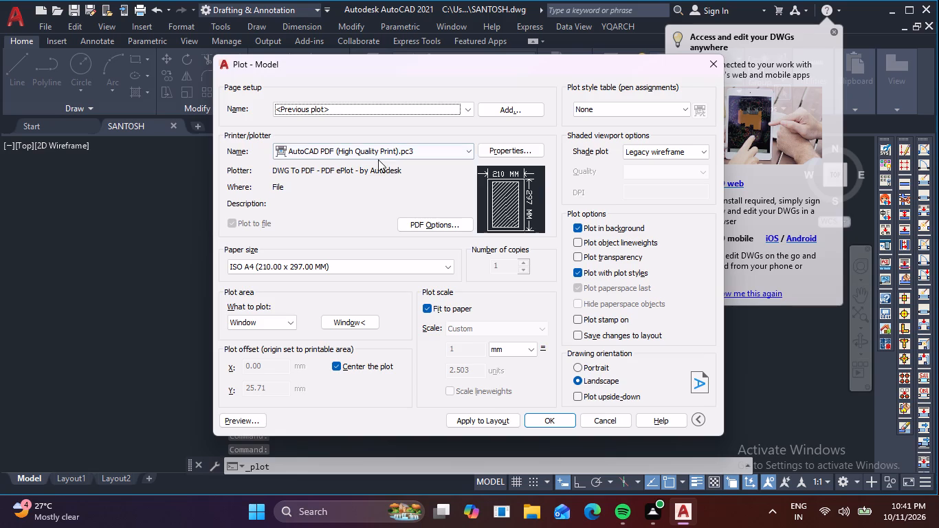
click(346, 321)
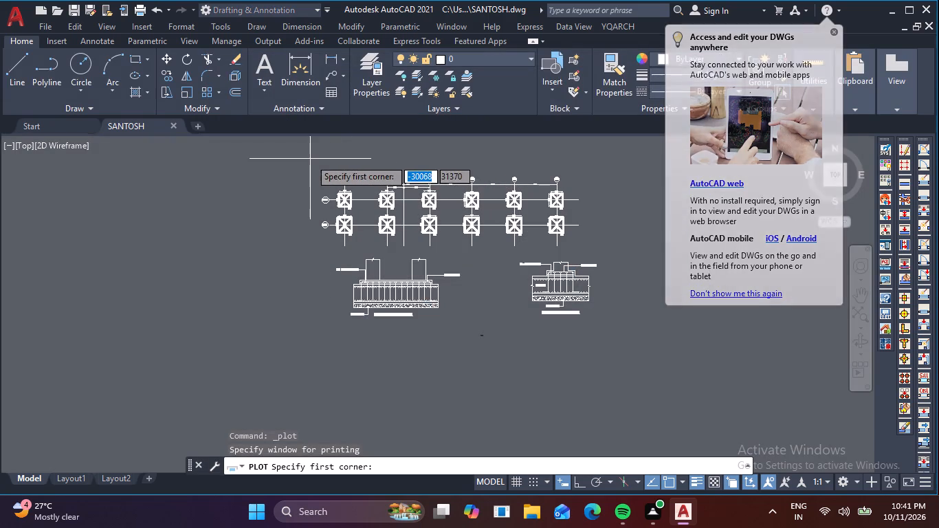
click(310, 159)
click(616, 338)
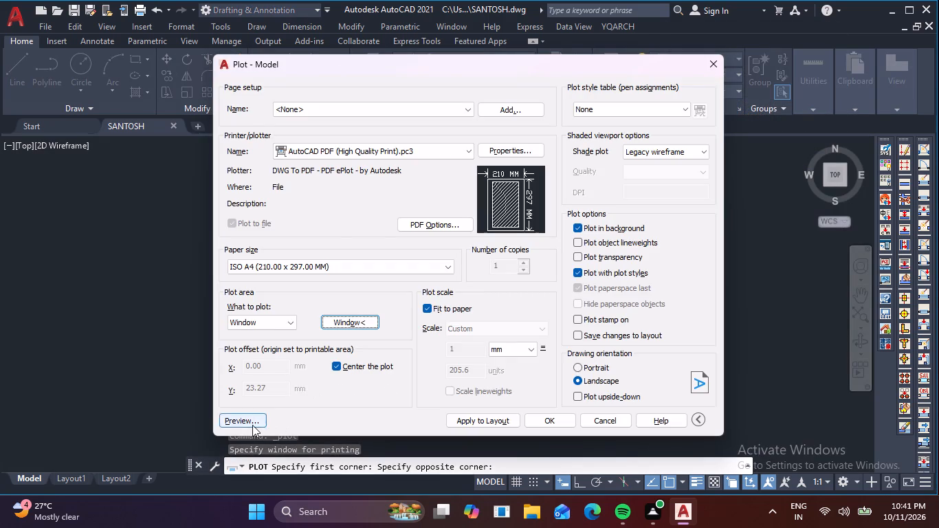
Preview the plot and examine the footing plan, its dimensions and labels, and both pedestal details on the sheet.
click(252, 425)
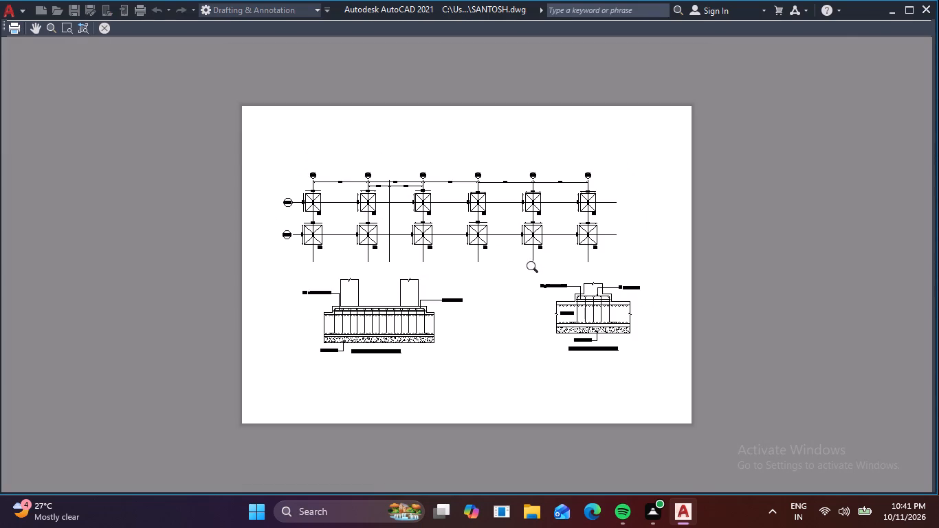
scroll(427, 225, up, 3)
scroll(426, 223, down, 2)
scroll(432, 219, up, 1)
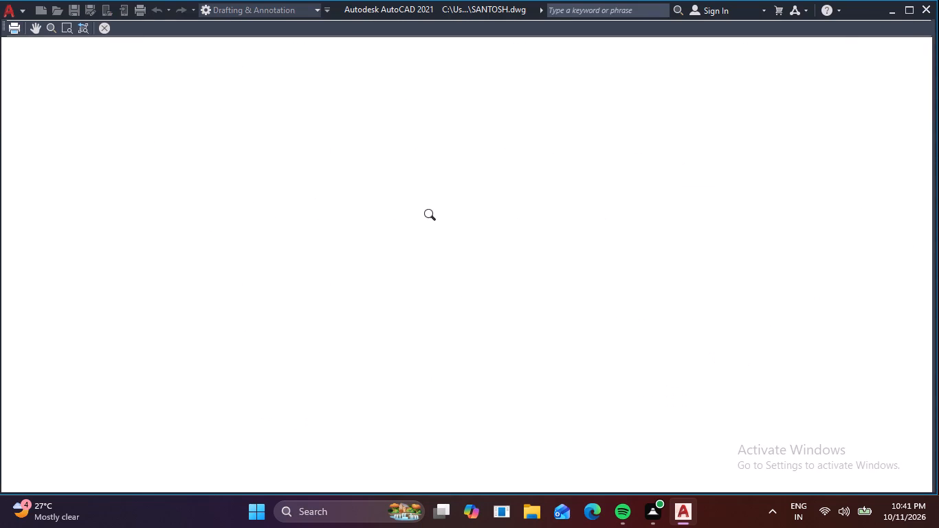
middle_drag(397, 298, 469, 191)
middle_drag(469, 191, 463, 189)
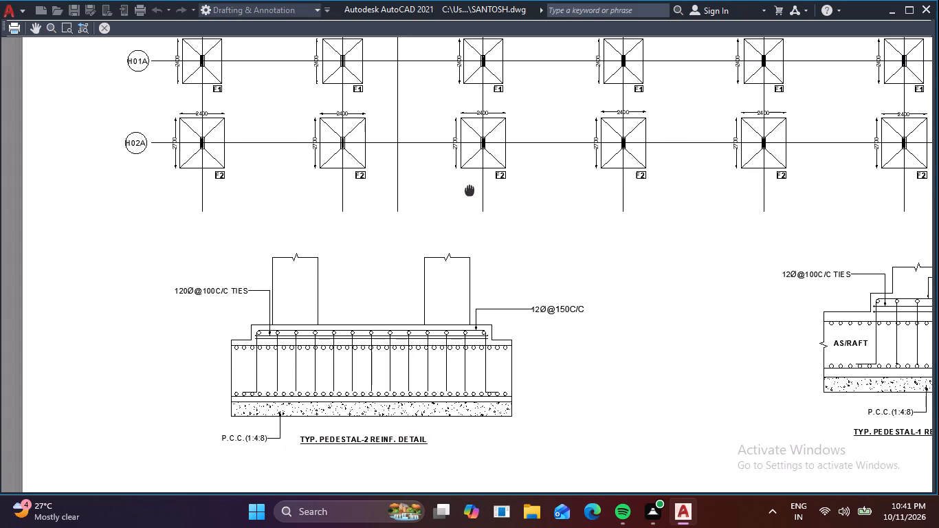
middle_drag(463, 189, 335, 257)
scroll(375, 261, up, 1)
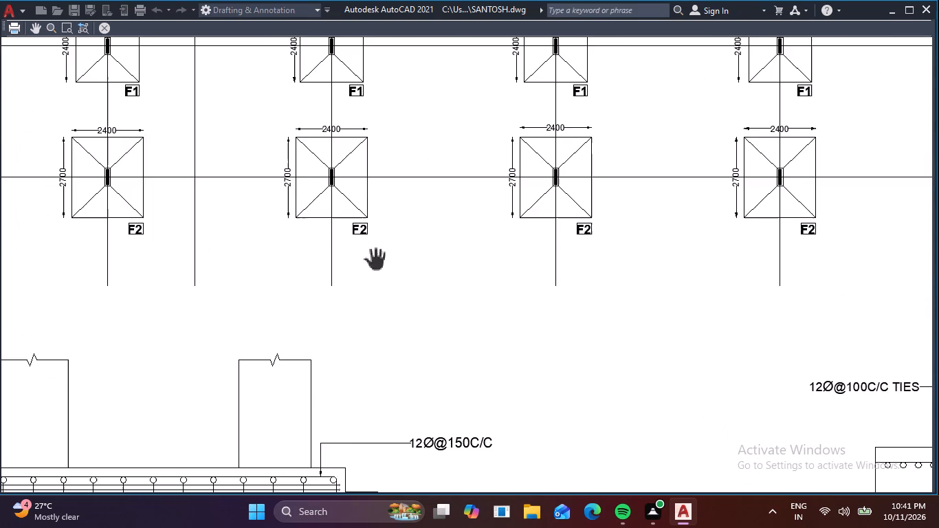
middle_drag(382, 265, 604, 334)
scroll(329, 298, up, 1)
middle_drag(328, 297, 333, 301)
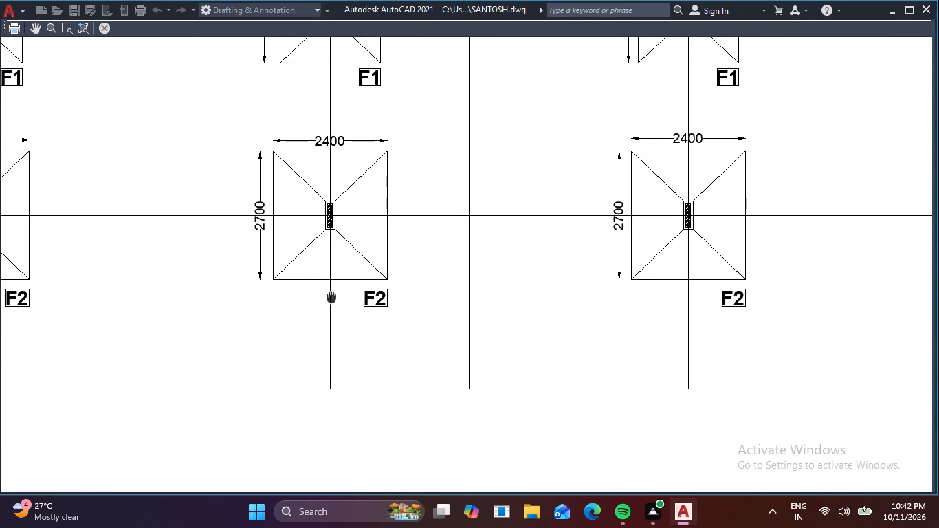
middle_drag(333, 301, 450, 394)
scroll(456, 316, up, 3)
scroll(464, 303, down, 4)
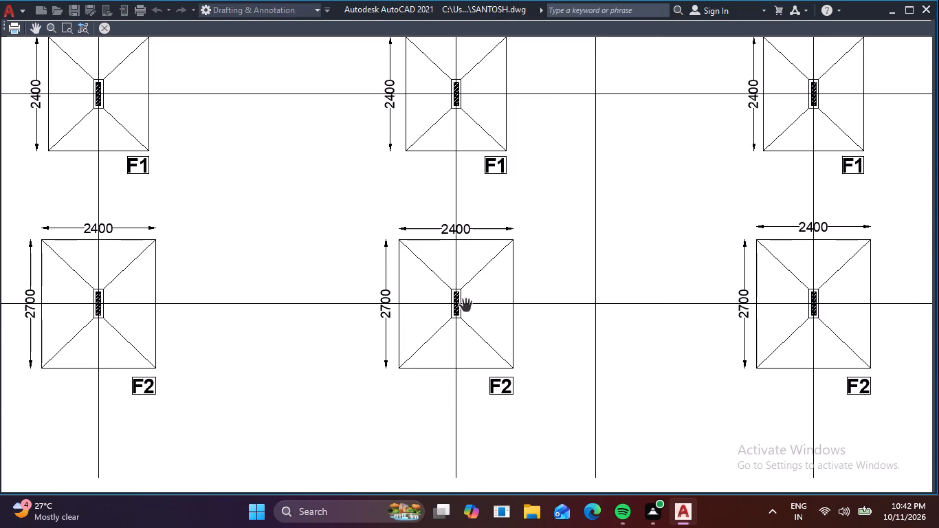
scroll(465, 307, down, 3)
middle_drag(443, 280, 212, 254)
scroll(213, 265, down, 2)
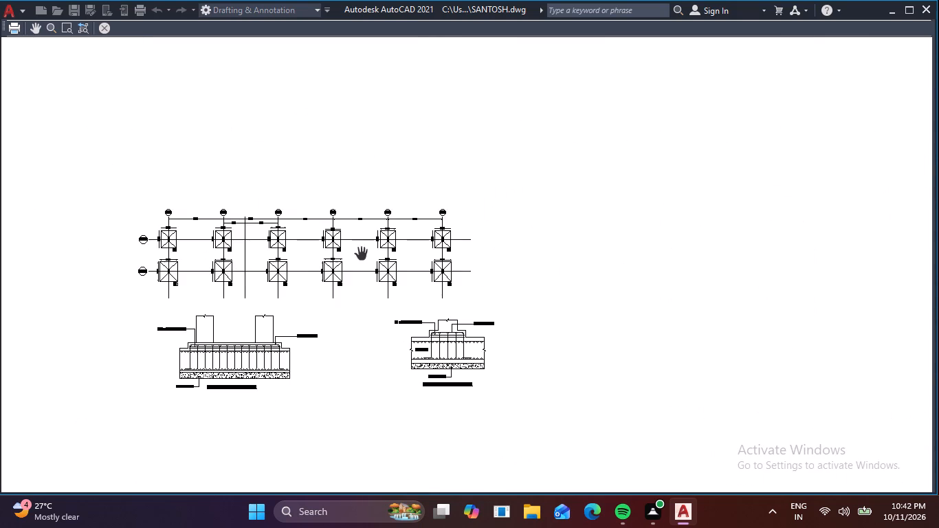
scroll(371, 253, down, 1)
middle_drag(379, 254, 439, 256)
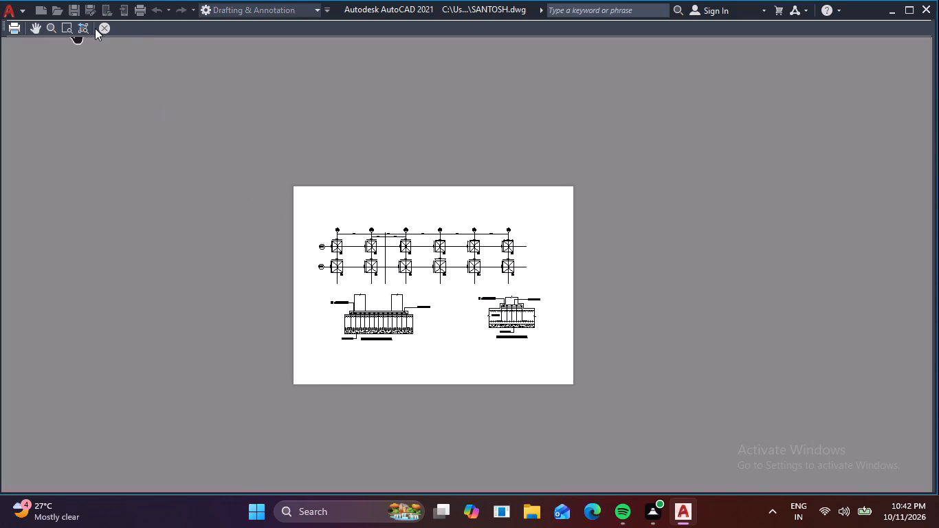
click(108, 32)
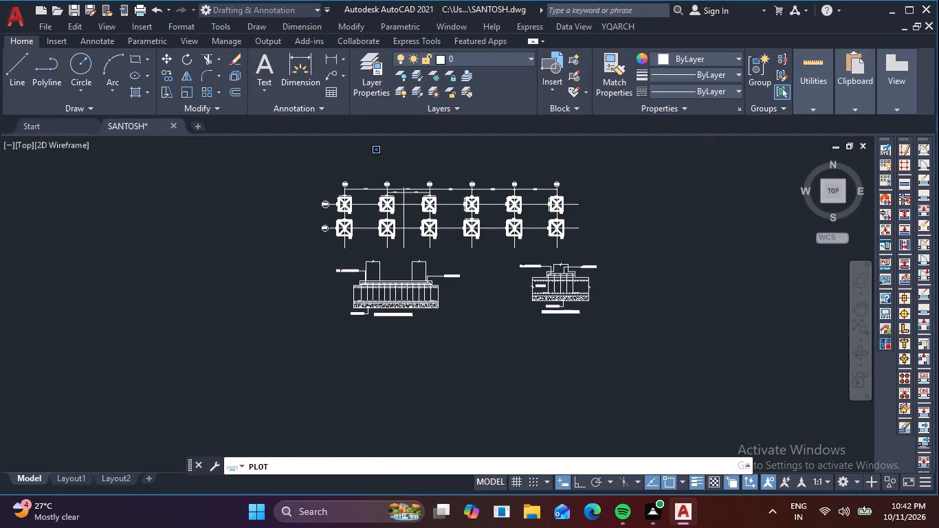
Apply the plot settings to the layout and plot the sheet to SANTOSH-Model.pdf in the Documents folder.
click(492, 421)
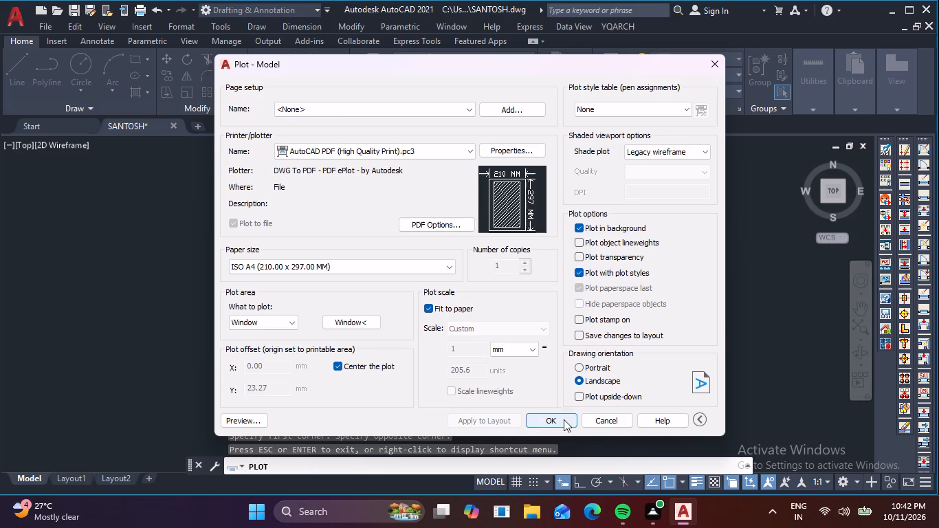
click(564, 419)
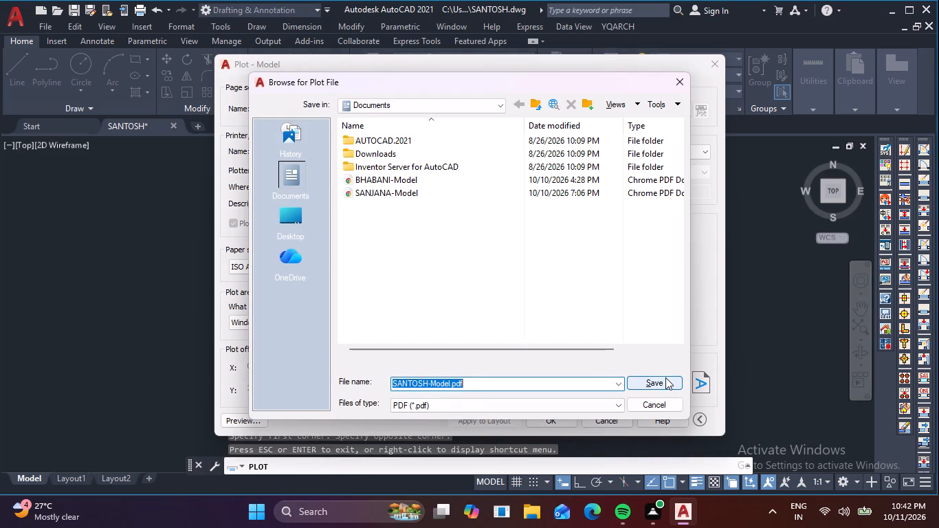
click(665, 377)
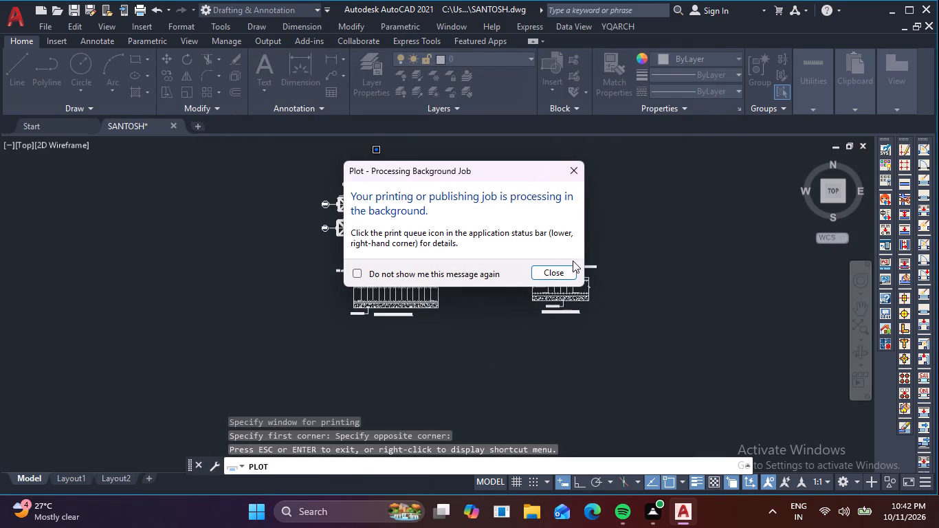
click(560, 277)
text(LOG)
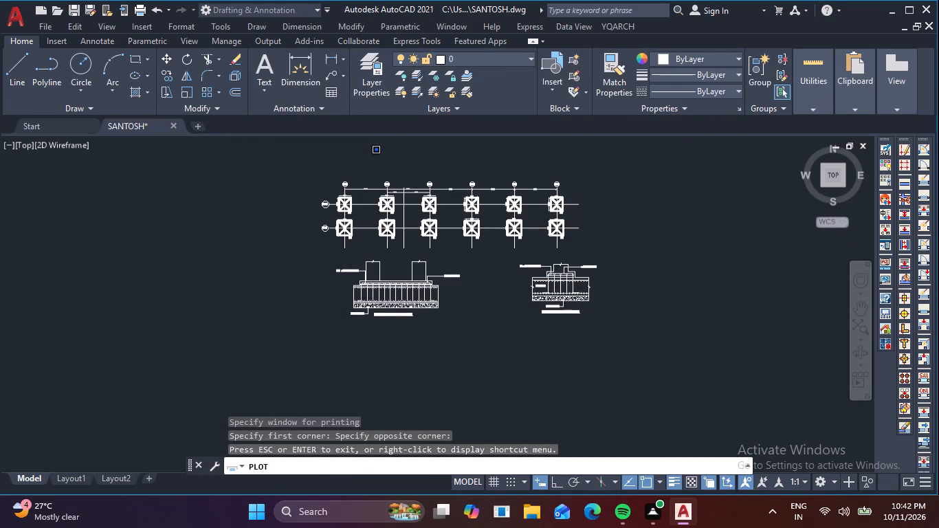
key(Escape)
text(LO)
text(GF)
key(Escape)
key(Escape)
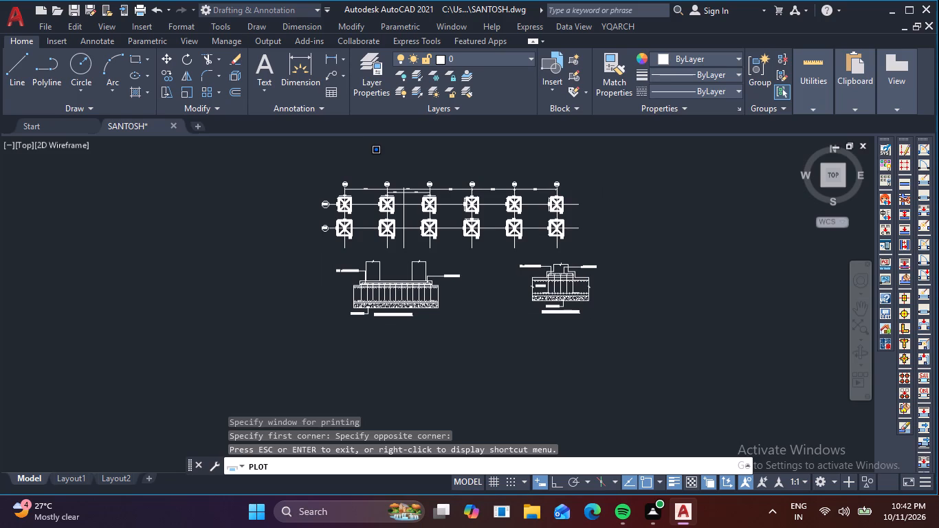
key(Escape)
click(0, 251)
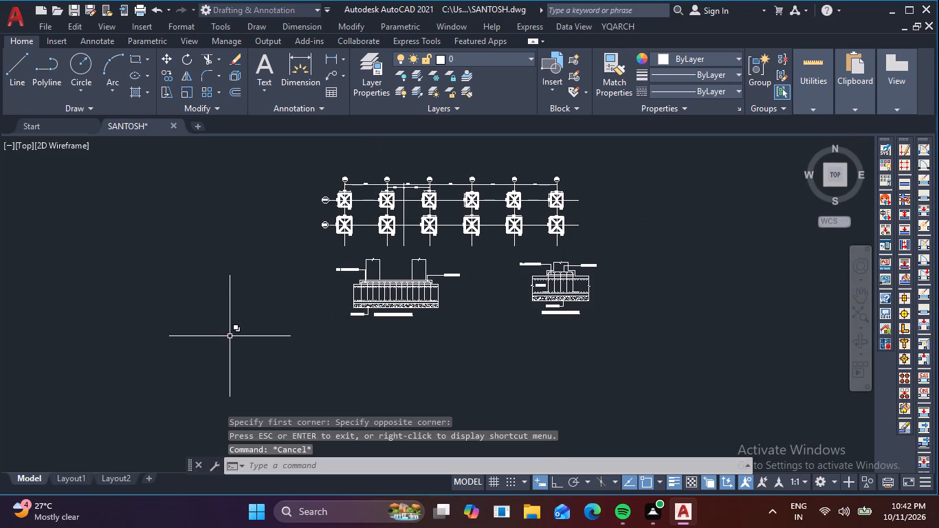
Query the drawing's log file path with the LOGFILENAME system variable.
text(LO)
text(GF)
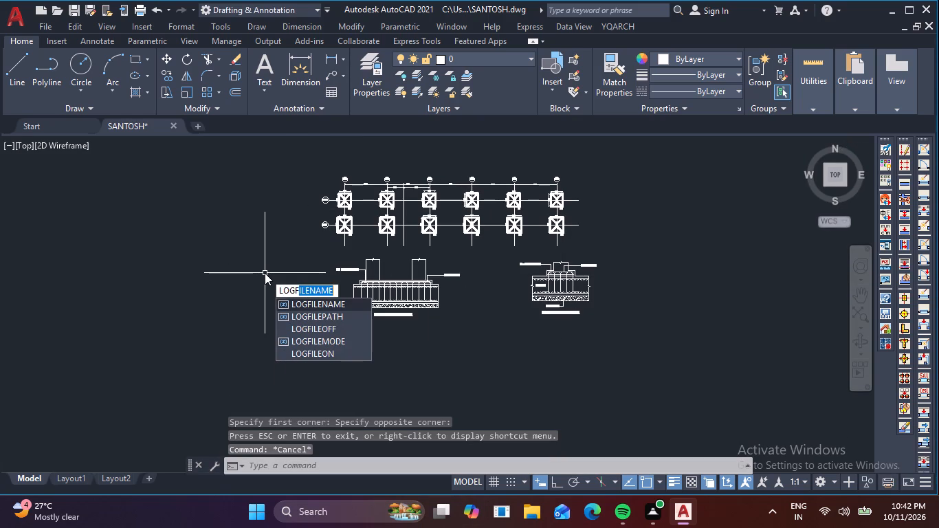
click(314, 303)
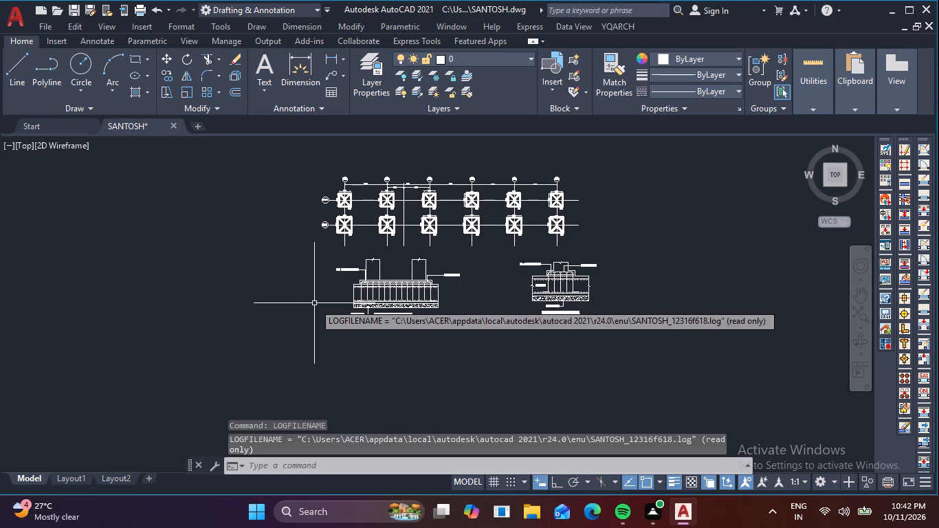